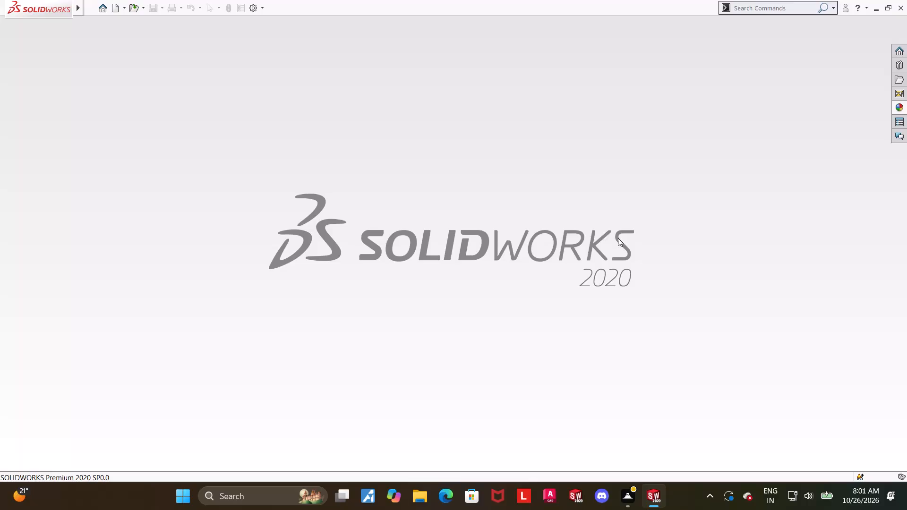
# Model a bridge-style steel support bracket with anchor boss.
# Create a new part document.
pyautogui.click(123, 65)
pyautogui.click(116, 7)
pyautogui.doubleClick(206, 222)
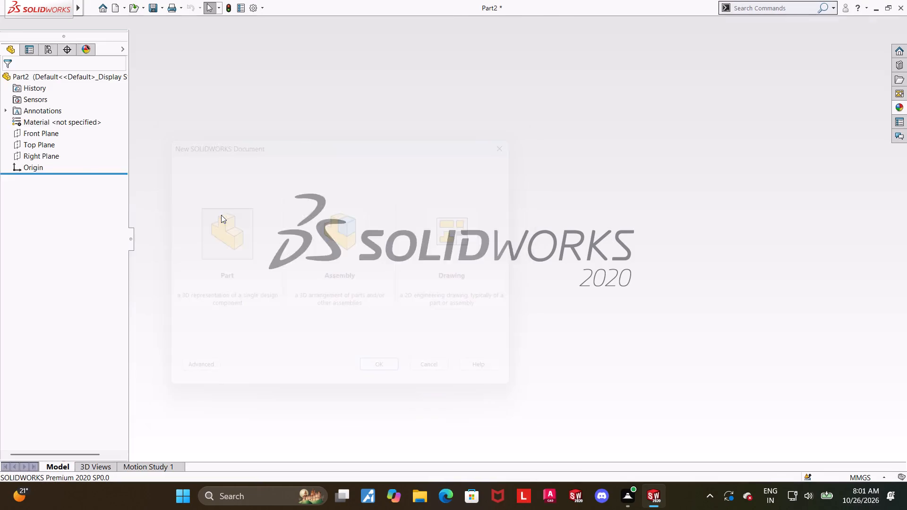
# Start a sketch on the Right Plane, viewed square-on from the Left orientation.
pyautogui.click(78, 197)
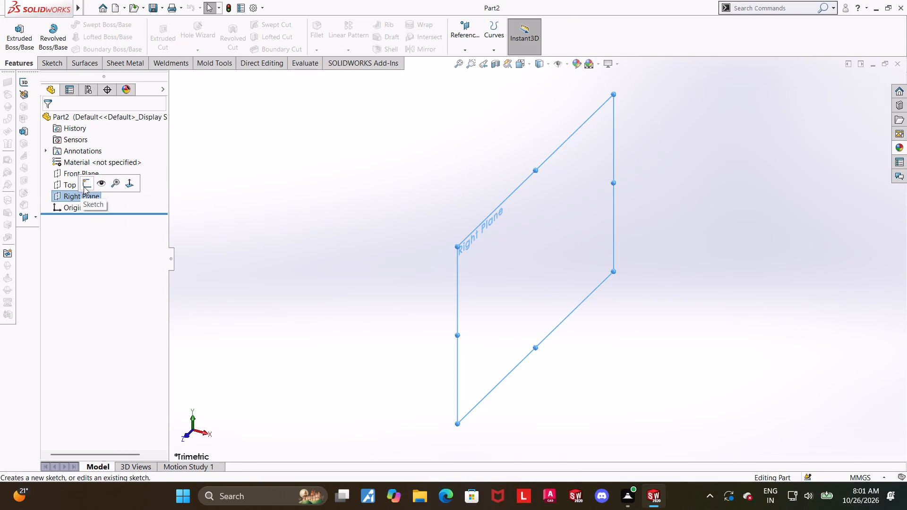
pyautogui.click(84, 187)
pyautogui.moveTo(379, 228); pyautogui.dragTo(458, 229, button='middle')
pyautogui.scroll(1, 469, 230)
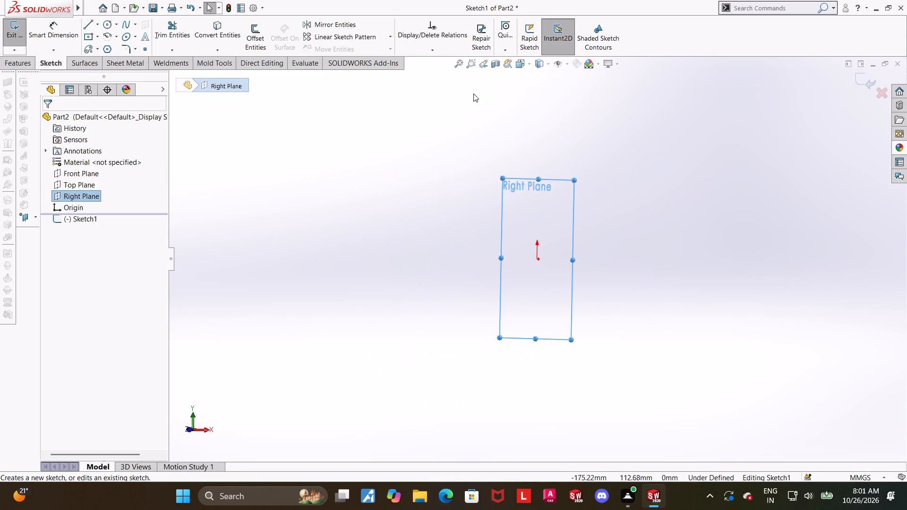
pyautogui.click(522, 65)
pyautogui.moveTo(407, 295); pyautogui.dragTo(467, 306, button='middle')
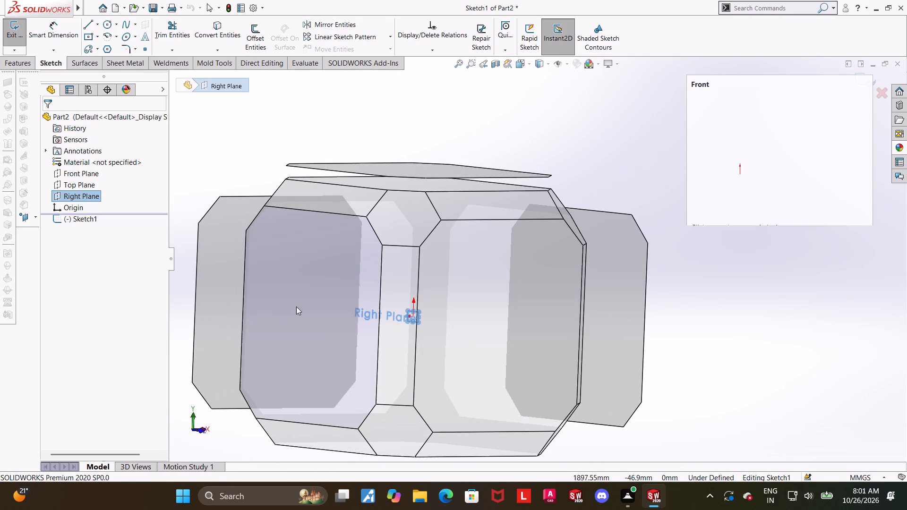
pyautogui.click(364, 299)
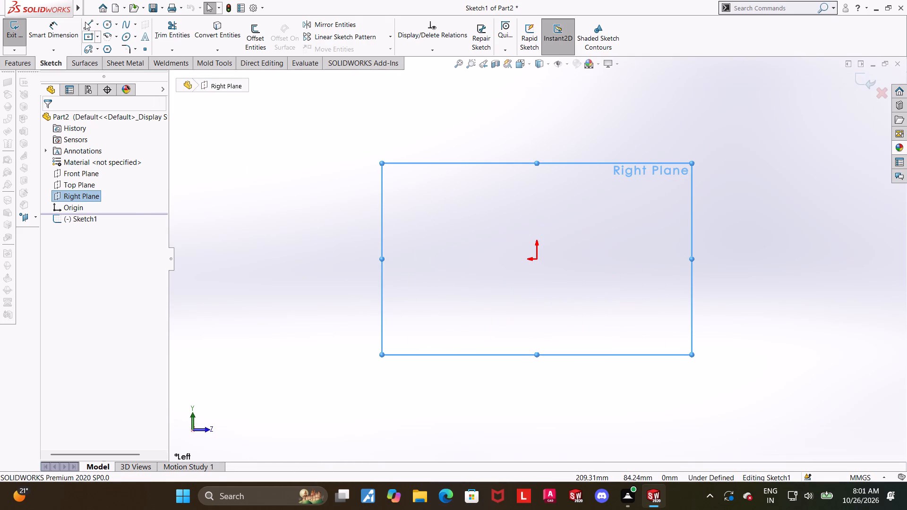
# Sketch a closed four-sided line profile from the origin, about 74 mm high with a 67 mm top and a 145 mm base.
pyautogui.click(85, 22)
pyautogui.click(536, 260)
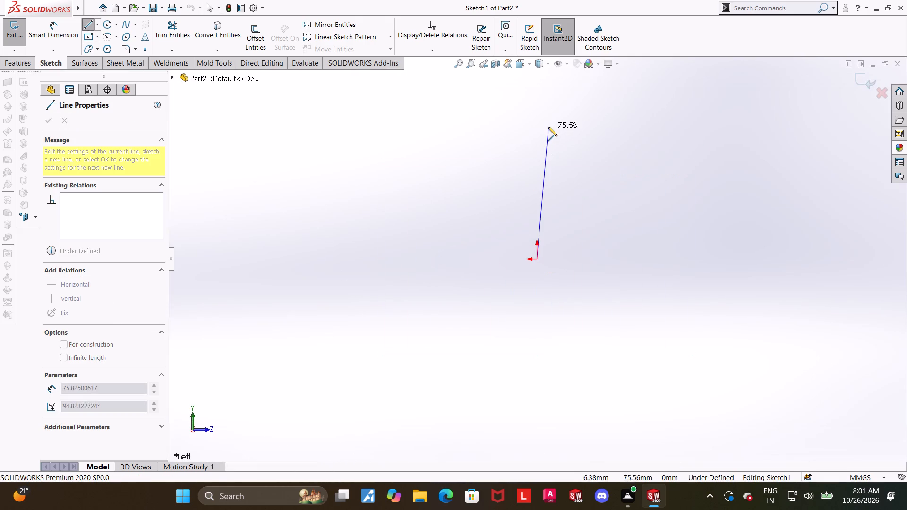
pyautogui.click(573, 131)
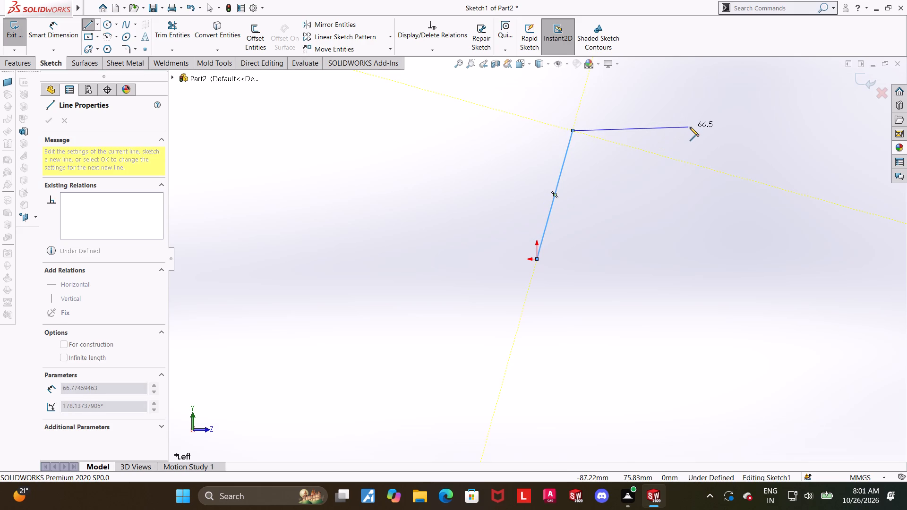
pyautogui.click(690, 127)
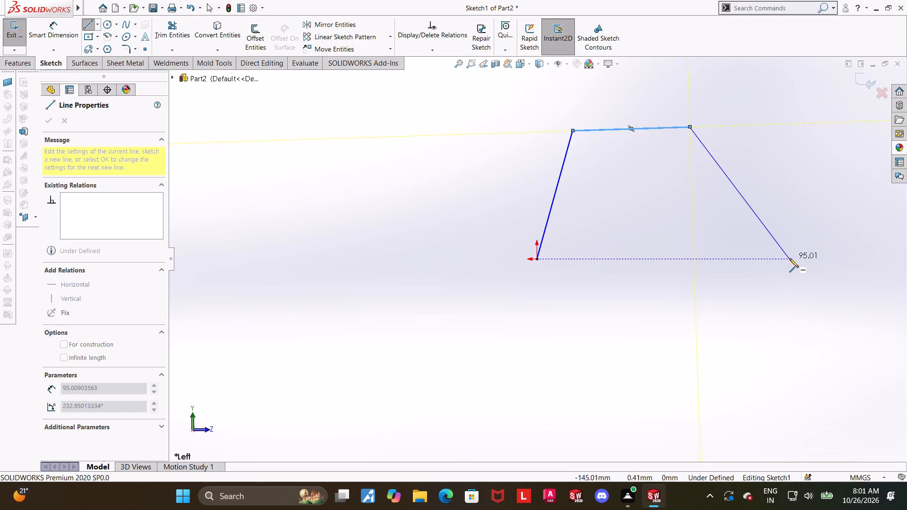
pyautogui.click(789, 258)
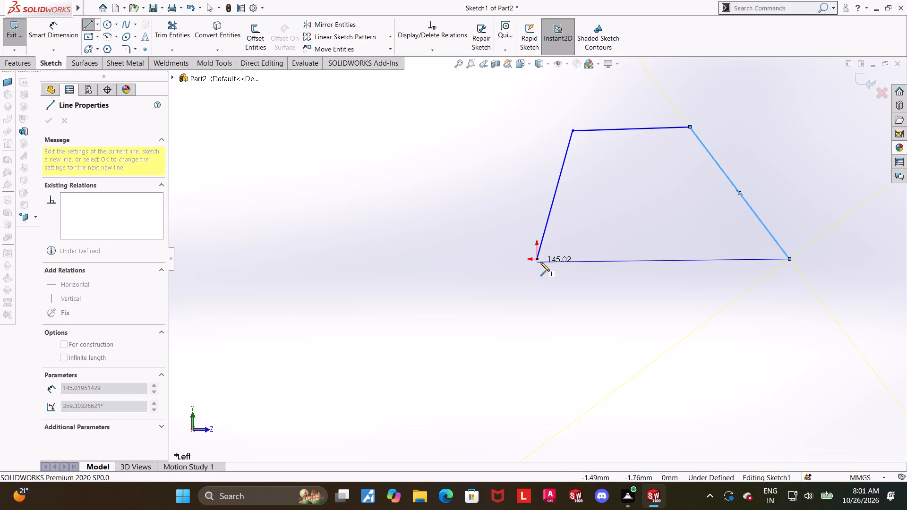
pyautogui.click(539, 260)
pyautogui.press('Escape')
pyautogui.press('Escape')
pyautogui.press('Escape')
pyautogui.scroll(-2, 774, 196)
pyautogui.scroll(4, 762, 196)
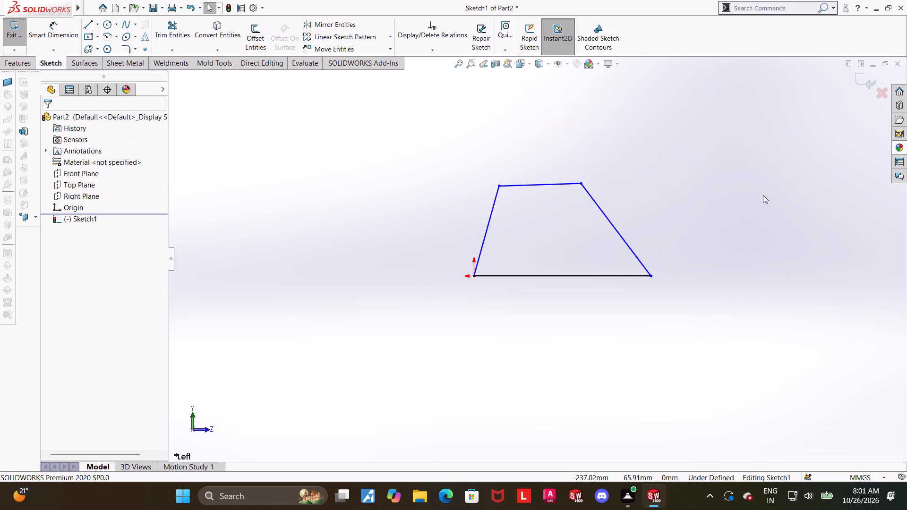
pyautogui.scroll(-2, 748, 195)
pyautogui.press('Escape')
# Apply a horizontal relation to the base line of the profile.
pyautogui.click(531, 321)
pyautogui.click(535, 314)
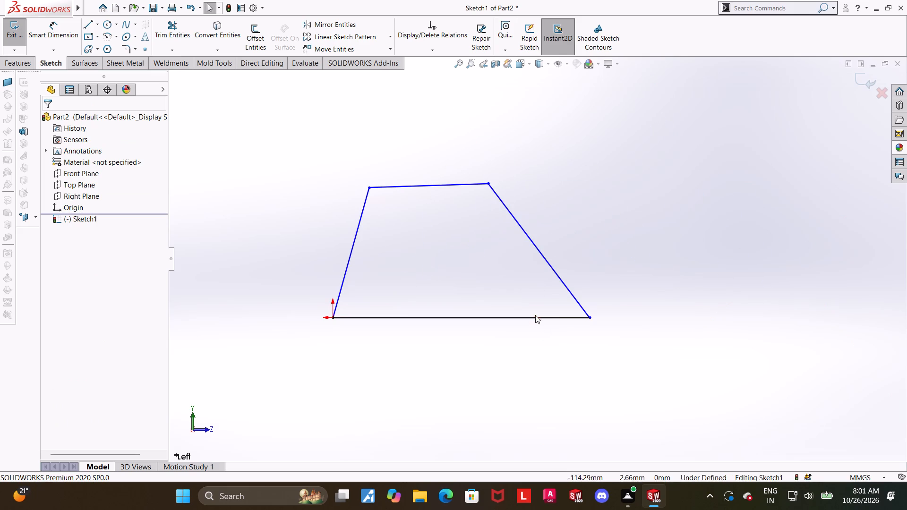
pyautogui.click(535, 317)
pyautogui.click(560, 274)
pyautogui.press('Escape')
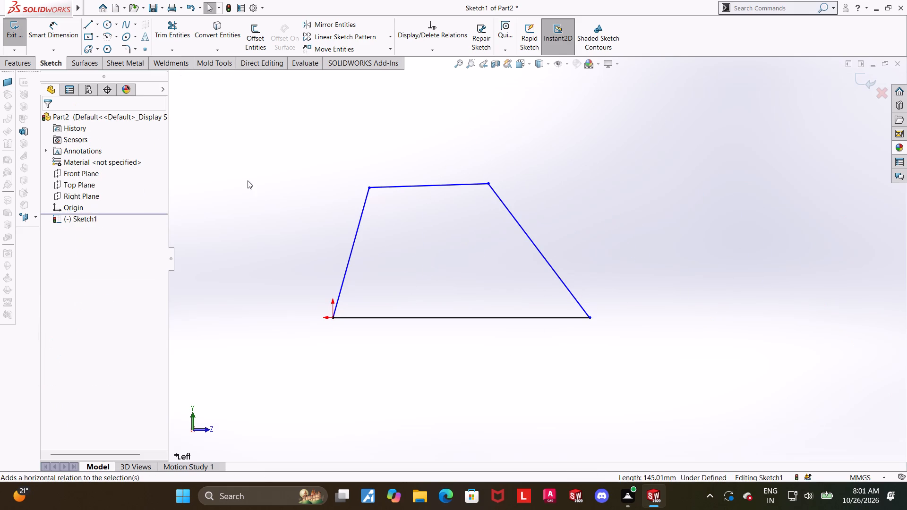
# Dimension the horizontal distance from the origin corner to the adjacent upper corner of the profile as 30 mm.
pyautogui.click(42, 25)
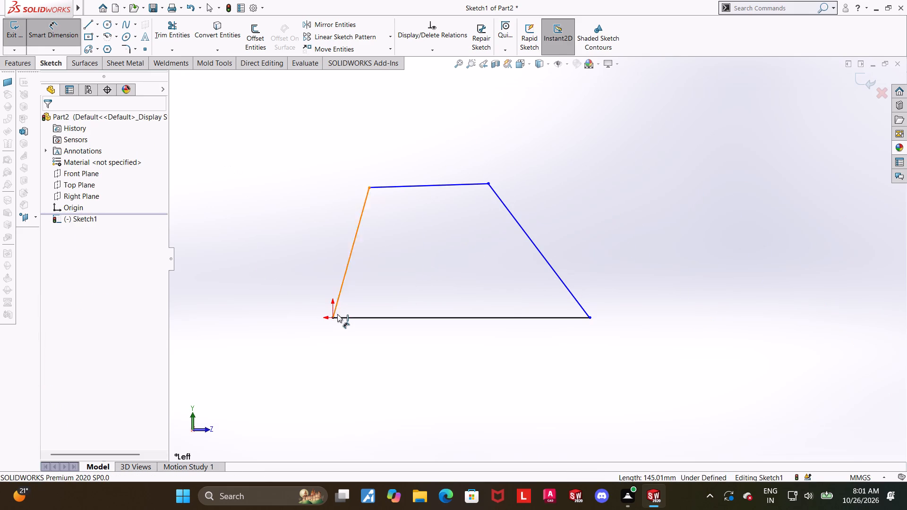
pyautogui.click(334, 319)
pyautogui.click(370, 188)
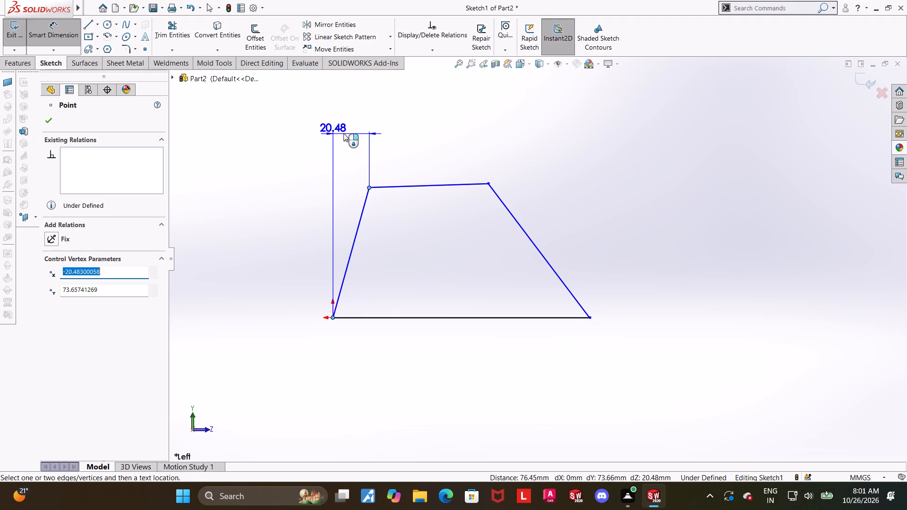
pyautogui.click(343, 133)
pyautogui.write('30')
pyautogui.press('Return')
pyautogui.press('Escape')
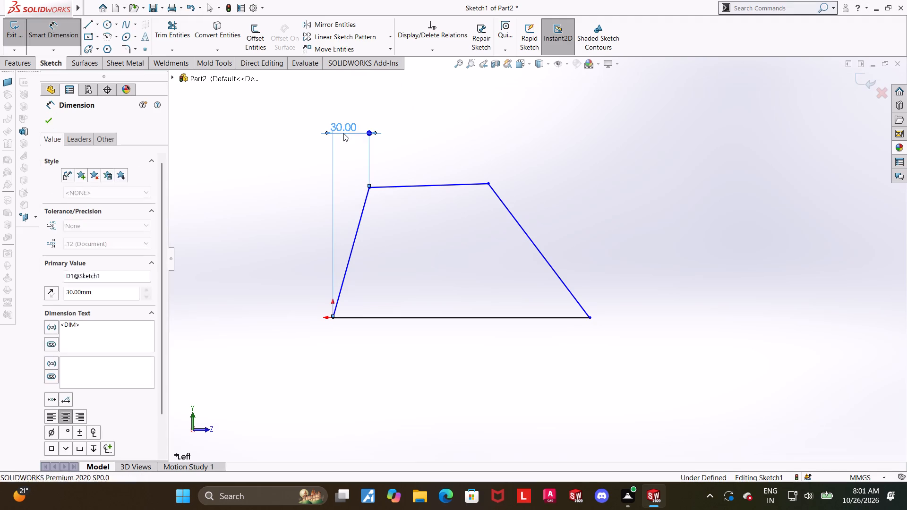
# Dimension the top edge of the profile as 90 mm.
pyautogui.moveTo(64, 31); pyautogui.dragTo(77, 34)
pyautogui.click(427, 185)
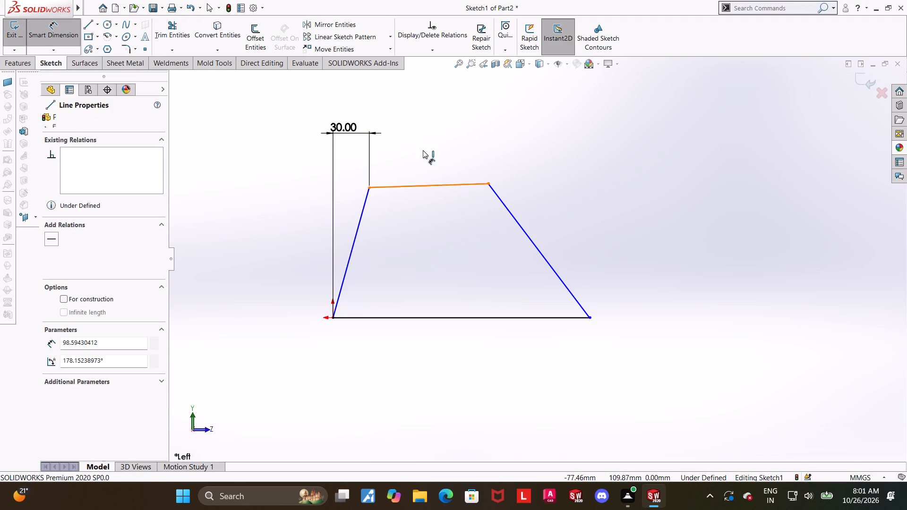
pyautogui.click(421, 120)
pyautogui.write('90')
pyautogui.press('Return')
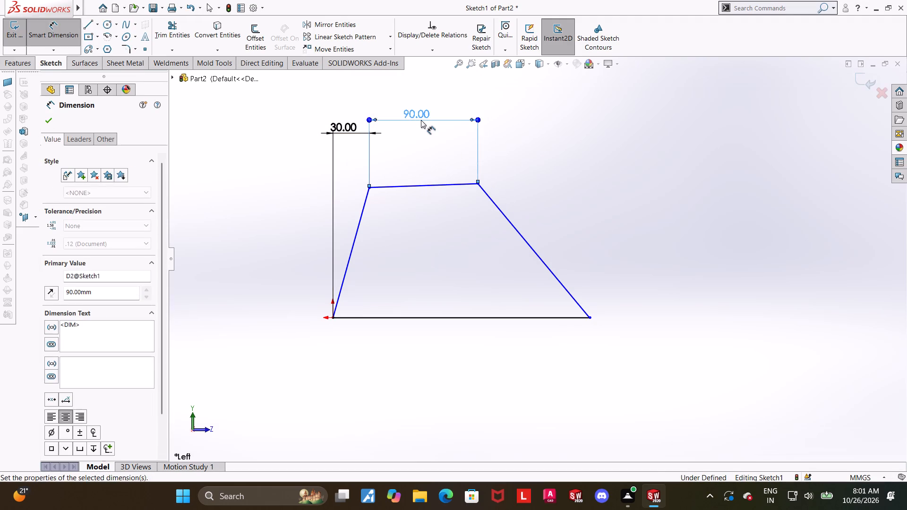
pyautogui.press('Escape')
# Apply a horizontal relation to the top edge of the profile.
pyautogui.click(450, 188)
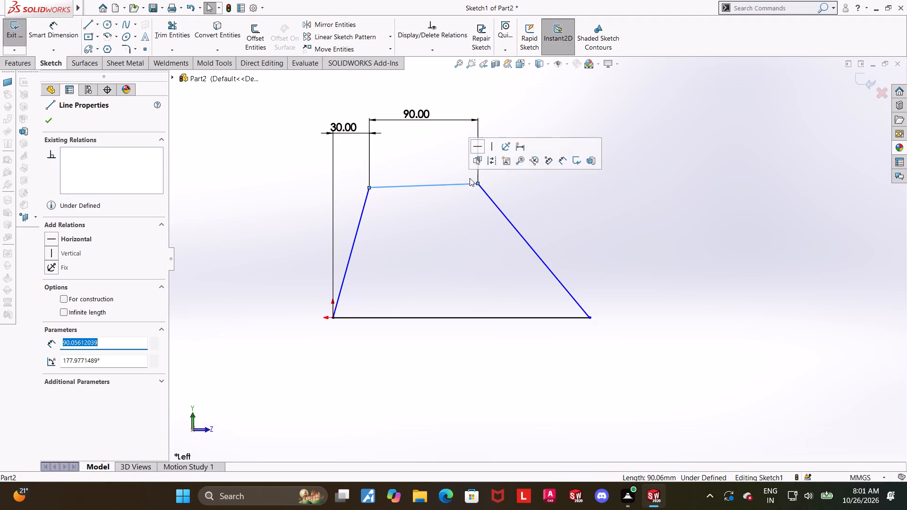
pyautogui.click(473, 151)
pyautogui.press('Escape')
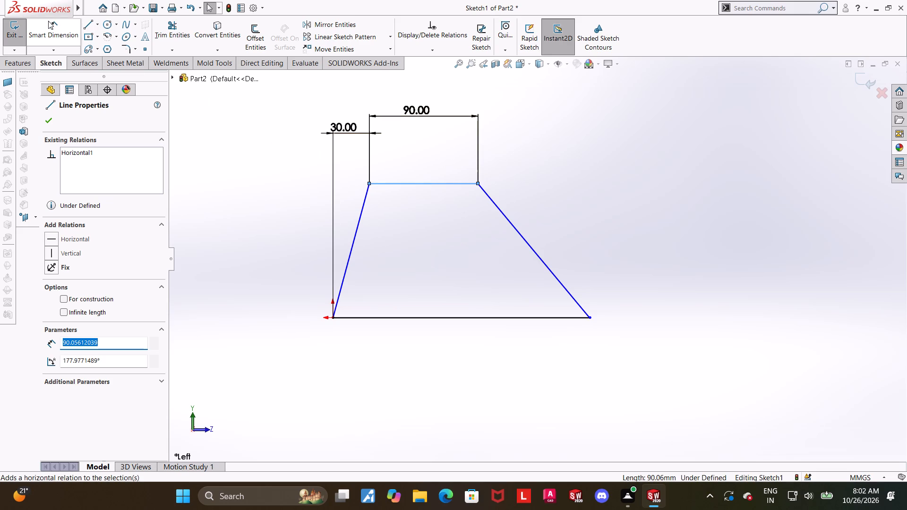
# Dimension the horizontal distance between the upper and lower corners of the longer sloped side as 80 mm.
pyautogui.click(50, 25)
pyautogui.click(480, 184)
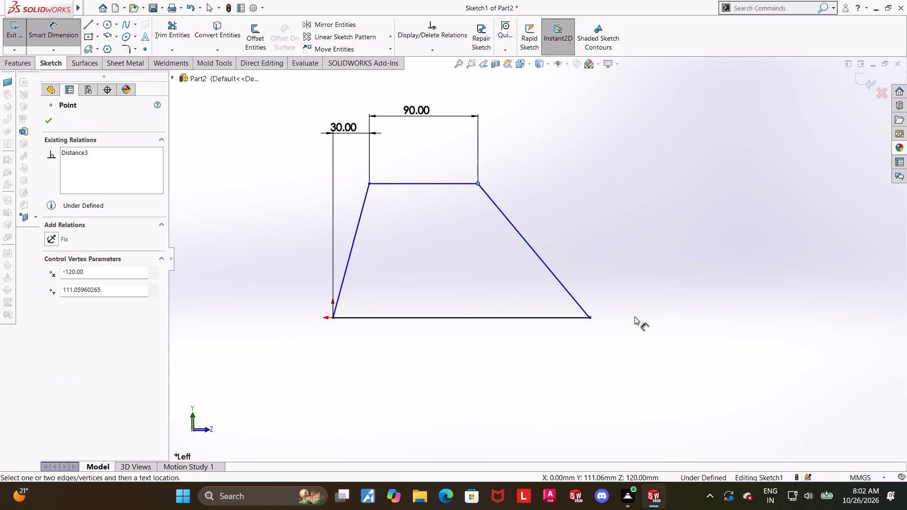
pyautogui.click(590, 315)
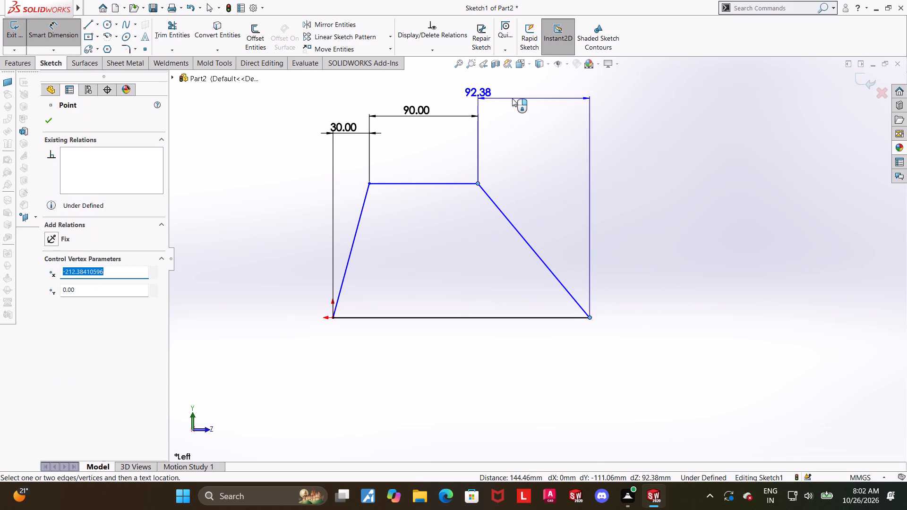
pyautogui.click(512, 98)
pyautogui.write('80')
pyautogui.press('Return')
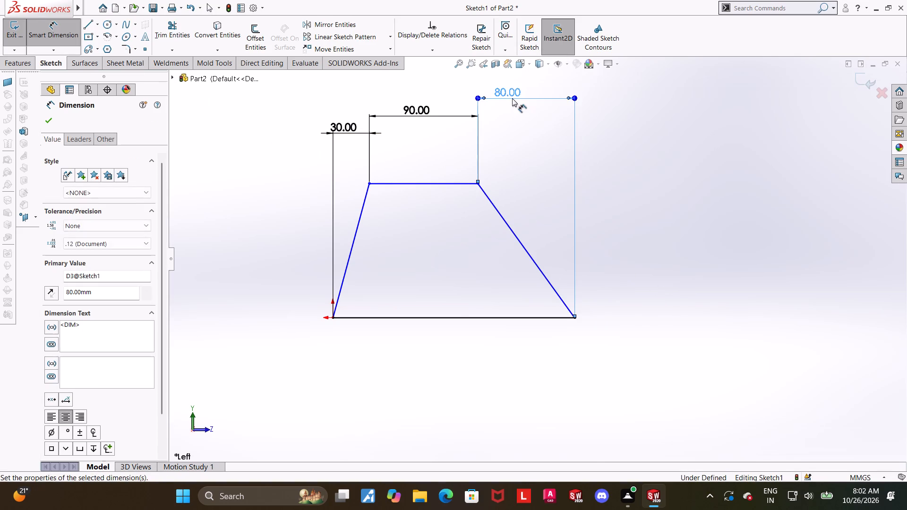
pyautogui.press('Escape')
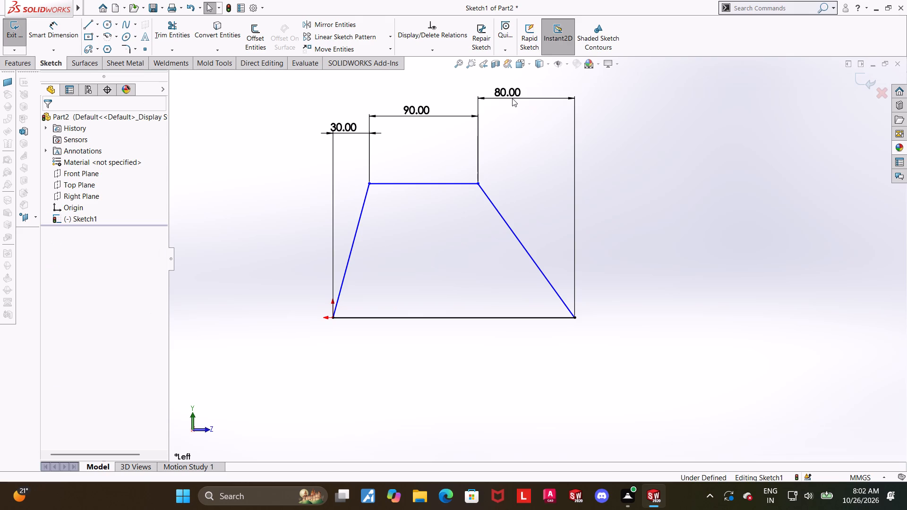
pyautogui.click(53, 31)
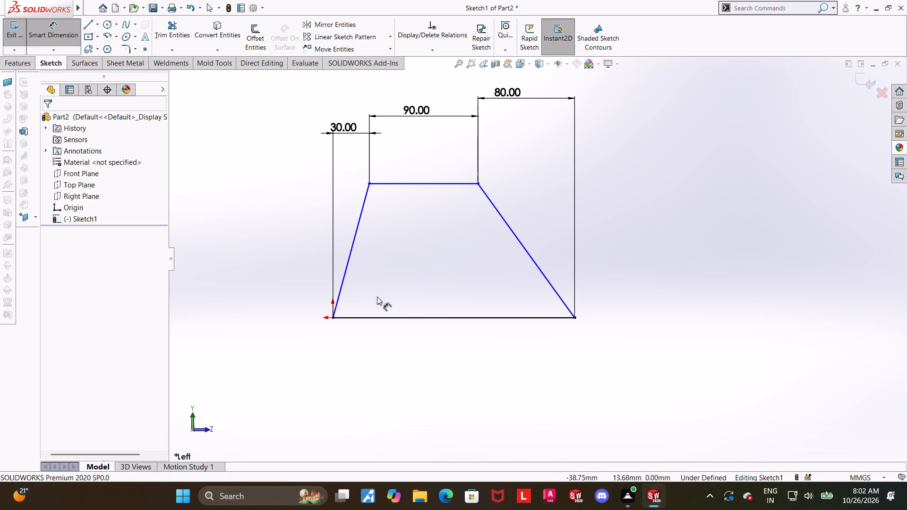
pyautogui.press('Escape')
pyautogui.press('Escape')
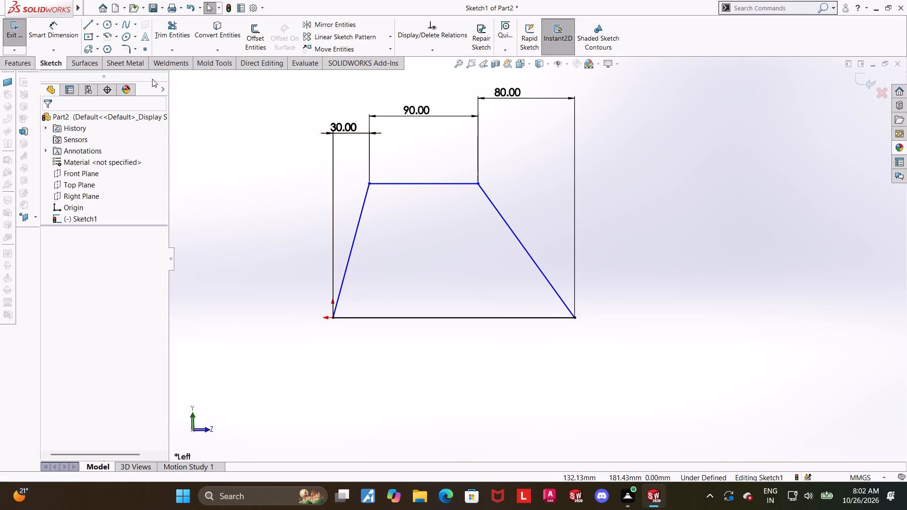
# Offset the whole trapezoid chain inward by 20 mm using the Reverse direction, with dimensions added.
pyautogui.click(263, 39)
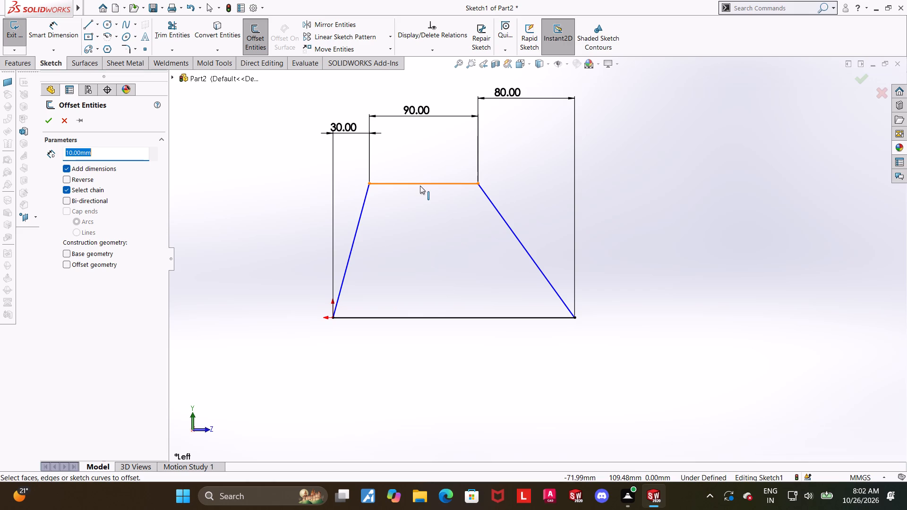
pyautogui.click(420, 186)
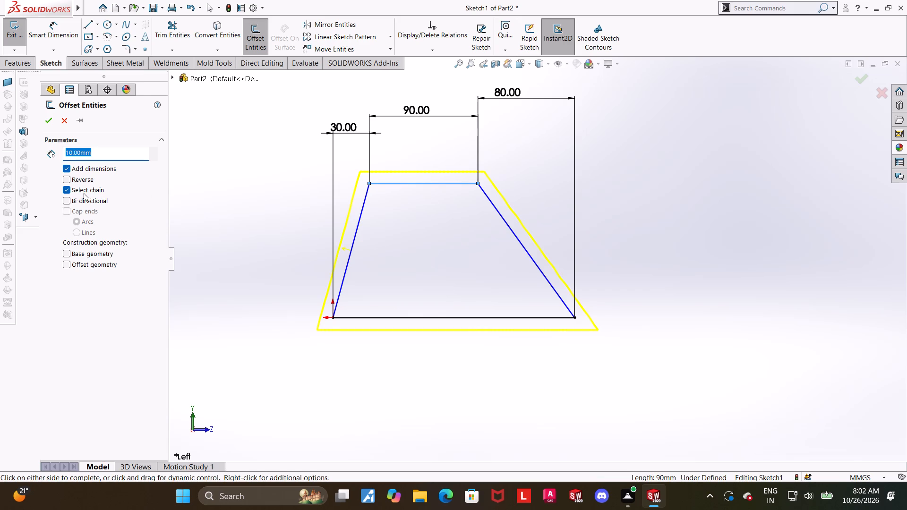
pyautogui.click(68, 199)
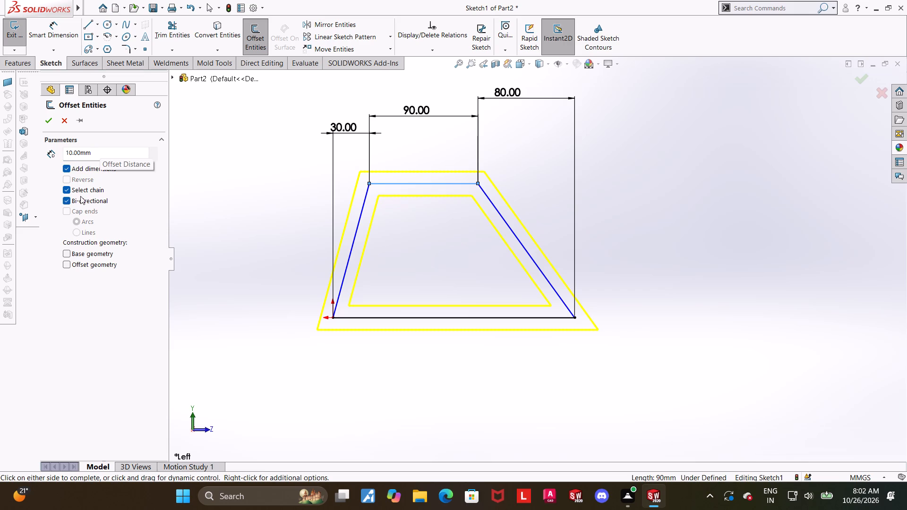
pyautogui.click(68, 202)
pyautogui.click(67, 178)
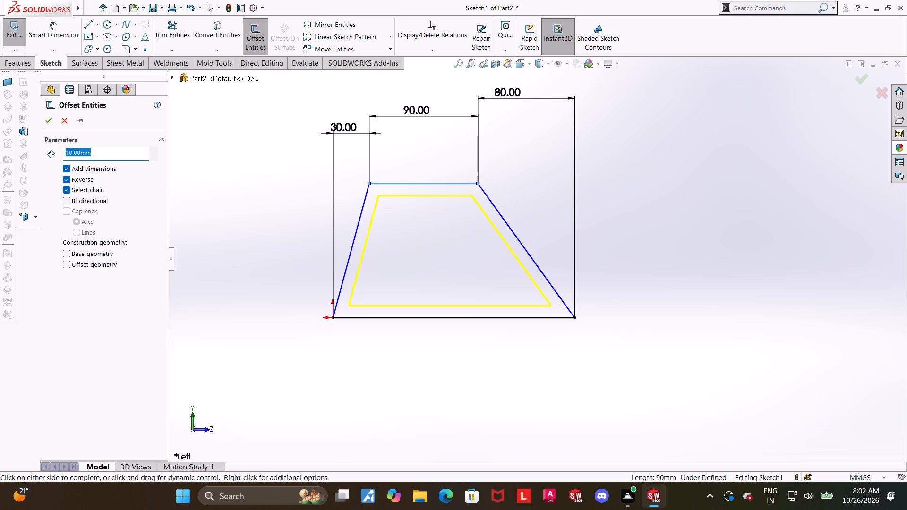
pyautogui.write('20')
pyautogui.press('Return')
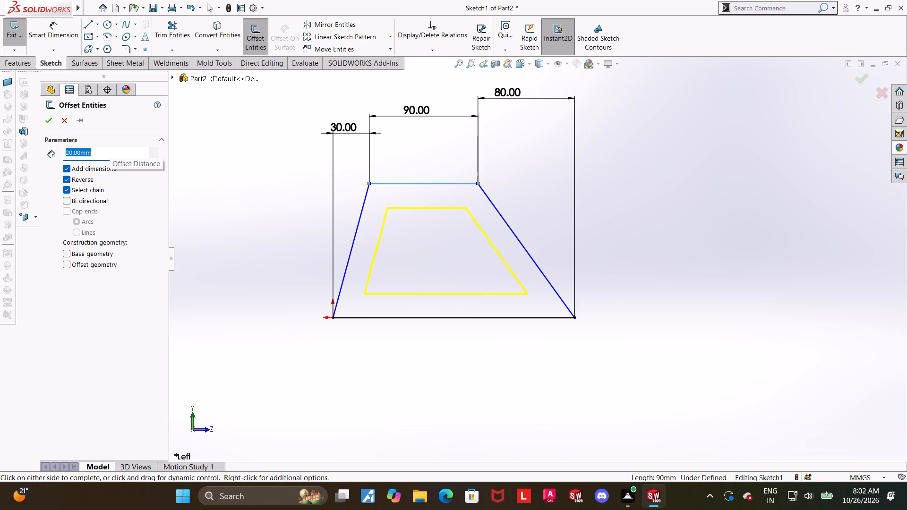
pyautogui.click(45, 116)
pyautogui.click(228, 227)
pyautogui.scroll(-2, 563, 238)
pyautogui.press('Escape')
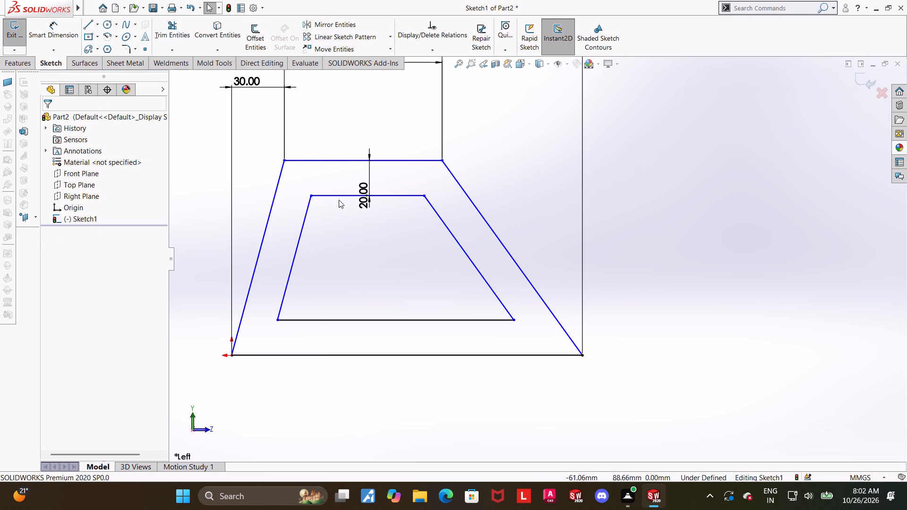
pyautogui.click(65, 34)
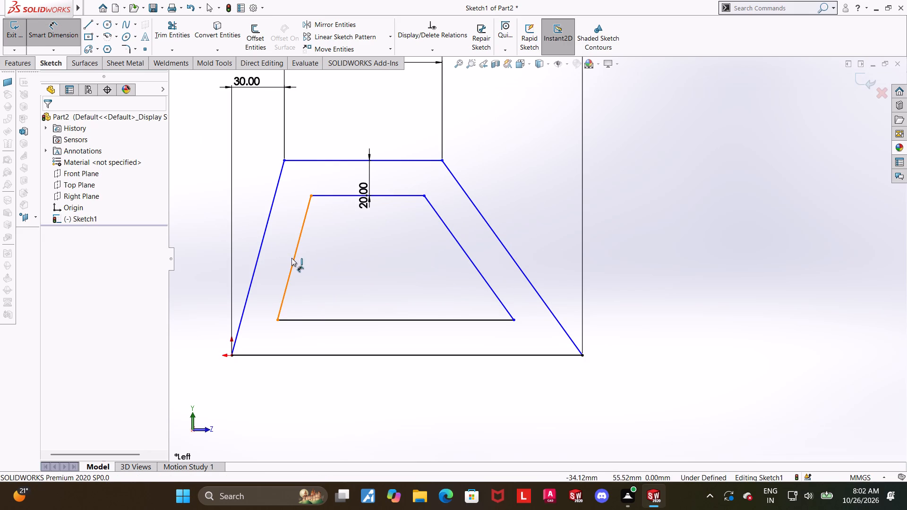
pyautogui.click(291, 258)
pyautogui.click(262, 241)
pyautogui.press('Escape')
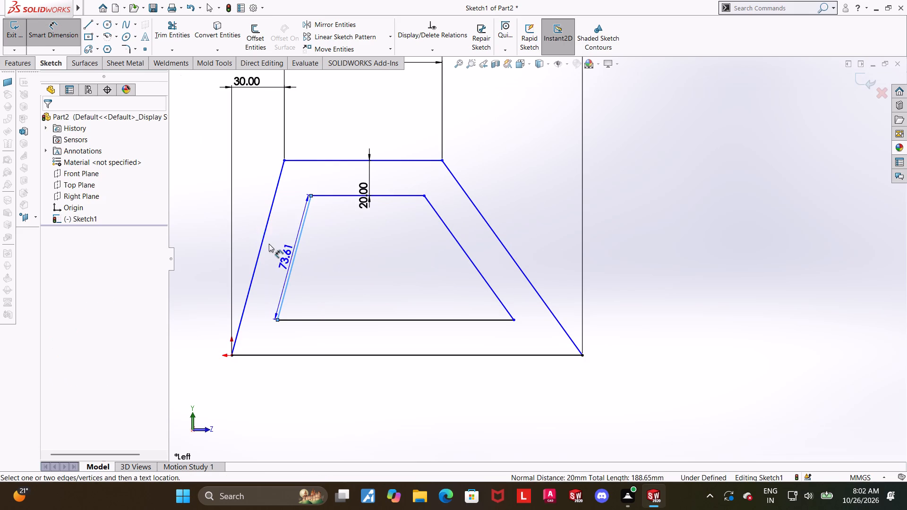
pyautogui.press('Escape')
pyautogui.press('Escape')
# Dimension the vertical distance between the inner trapezoid's top and bottom edges as 60 mm.
pyautogui.click(66, 24)
pyautogui.doubleClick(322, 199)
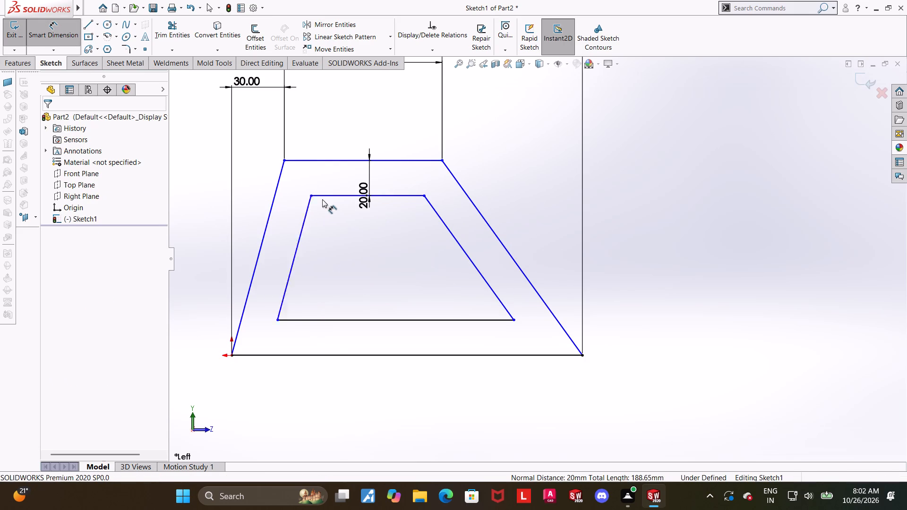
pyautogui.click(323, 317)
pyautogui.scroll(2, 322, 315)
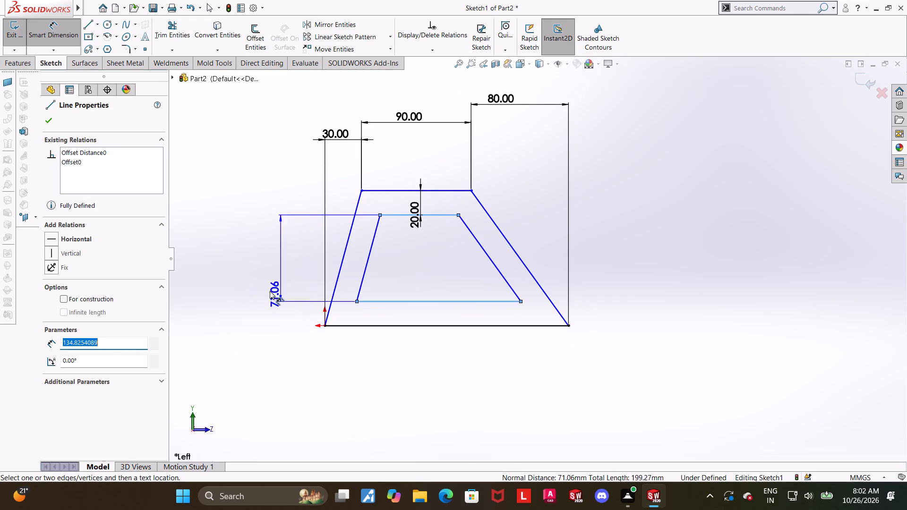
pyautogui.click(266, 289)
pyautogui.write('60')
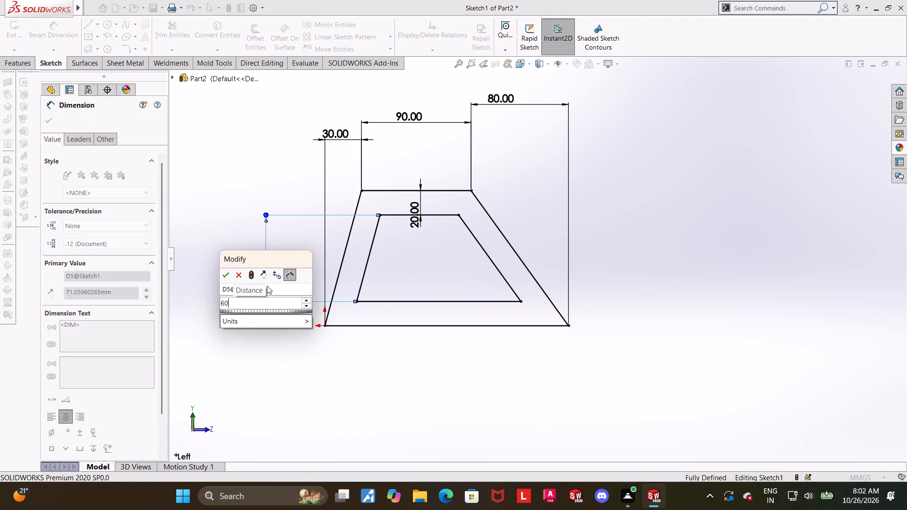
pyautogui.press('Return')
pyautogui.press('Escape')
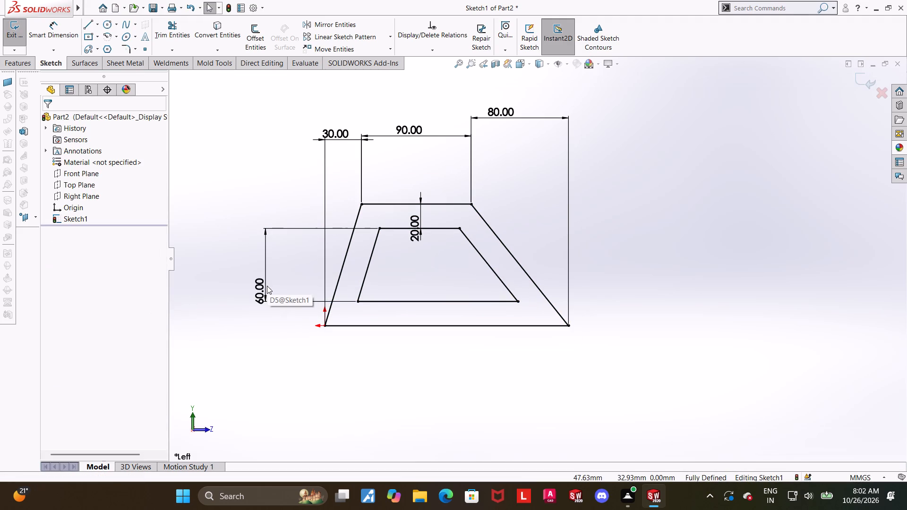
pyautogui.press('Escape')
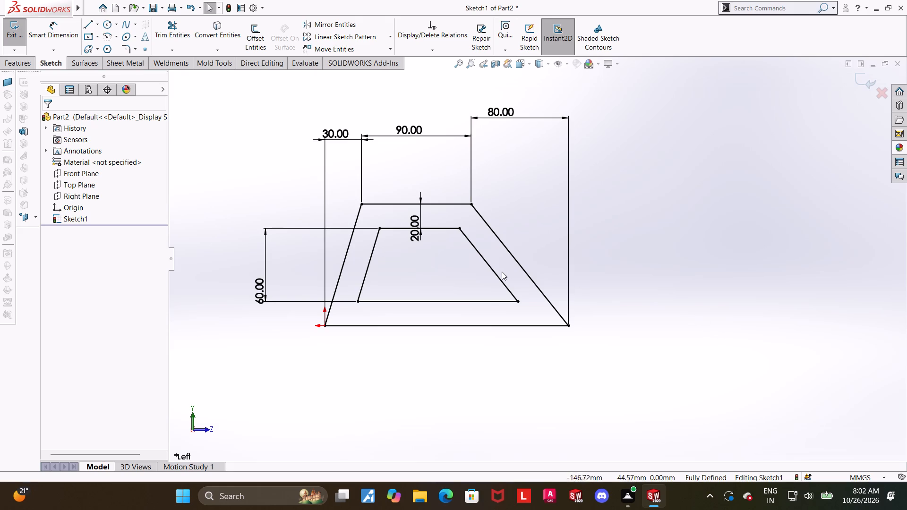
# Exit the finished trapezoid sketch.
pyautogui.scroll(1, 539, 222)
pyautogui.scroll(-1, 513, 158)
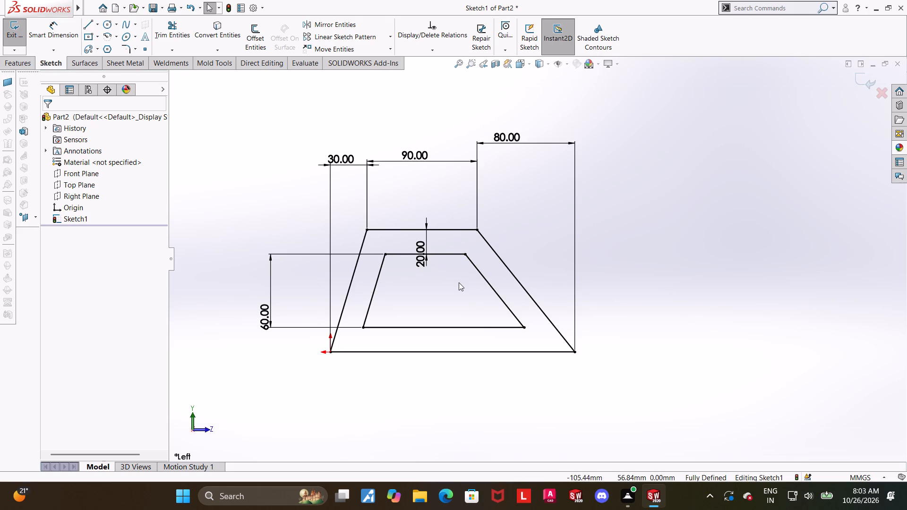
pyautogui.scroll(1, 502, 289)
pyautogui.moveTo(533, 288); pyautogui.dragTo(519, 298, button='middle')
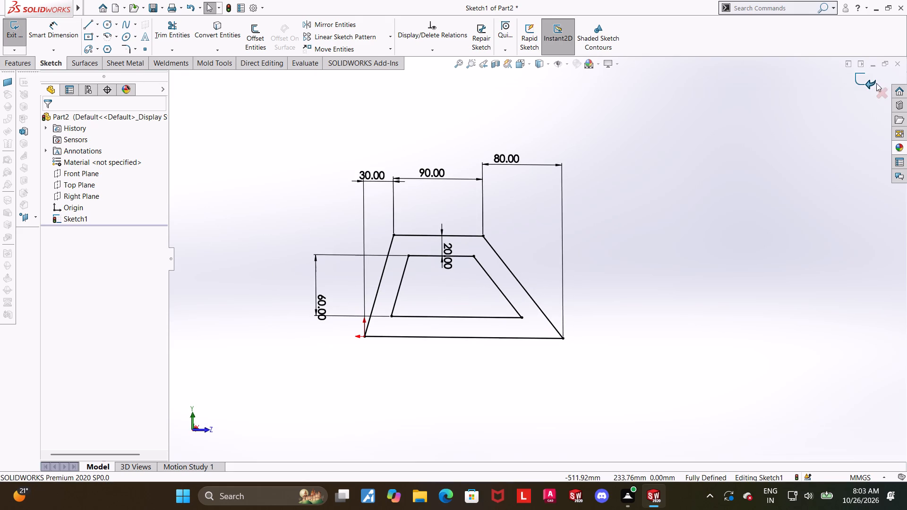
pyautogui.click(872, 82)
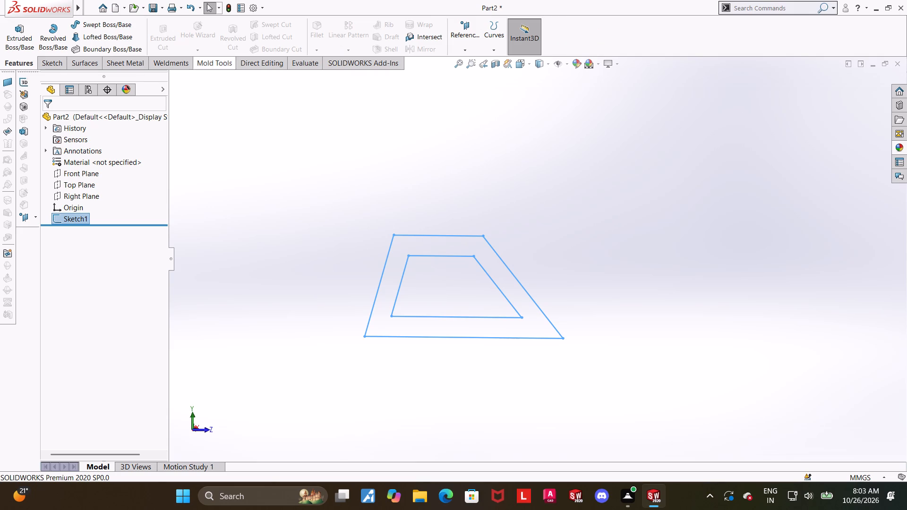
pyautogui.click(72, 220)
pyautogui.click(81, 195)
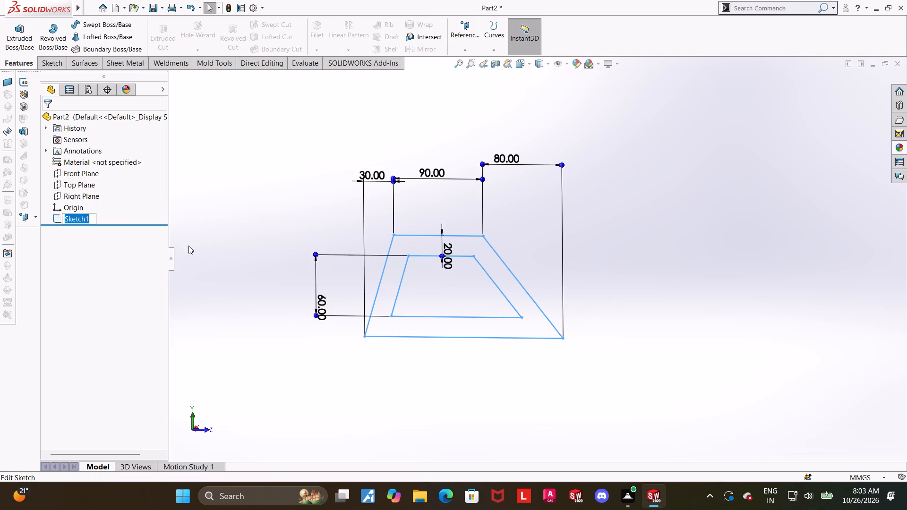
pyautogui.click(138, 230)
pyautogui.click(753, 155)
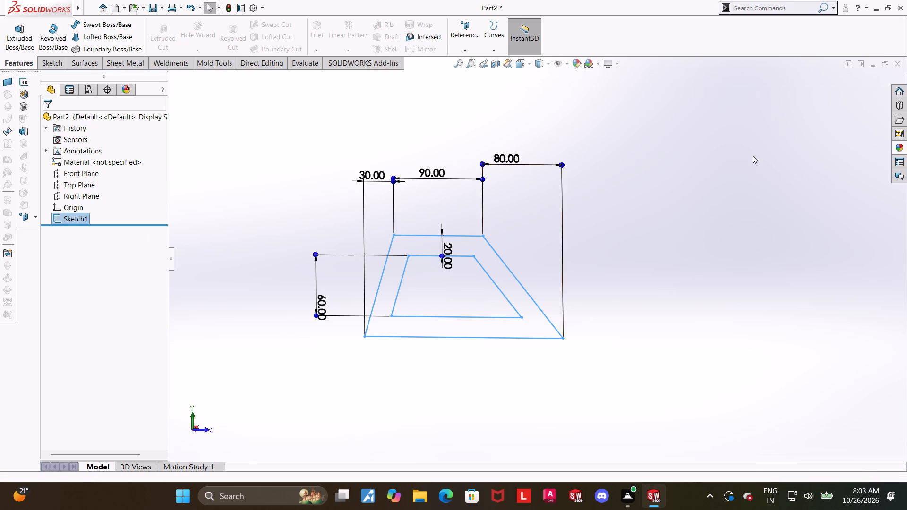
# Extrude the trapezoid frame sketch 200 mm with the Mid Plane end condition.
pyautogui.moveTo(685, 191); pyautogui.dragTo(666, 217, button='middle')
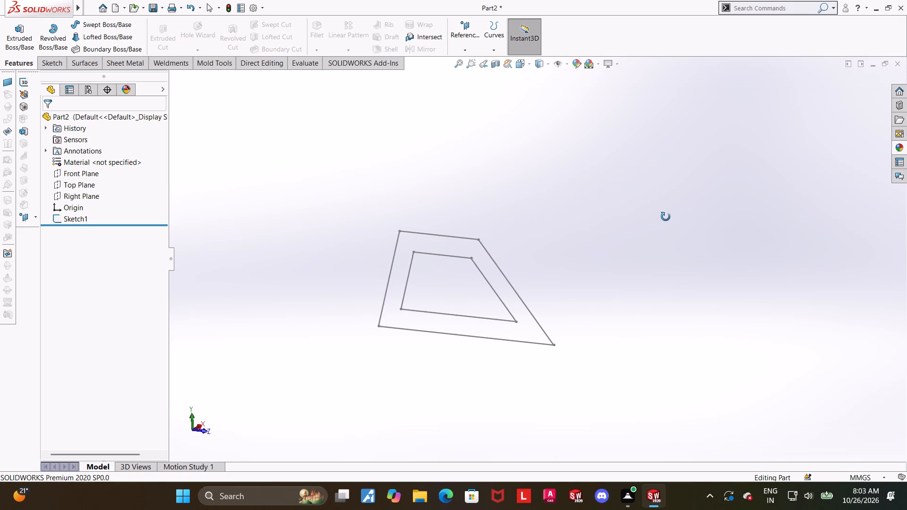
pyautogui.moveTo(666, 217); pyautogui.dragTo(683, 307, button='middle')
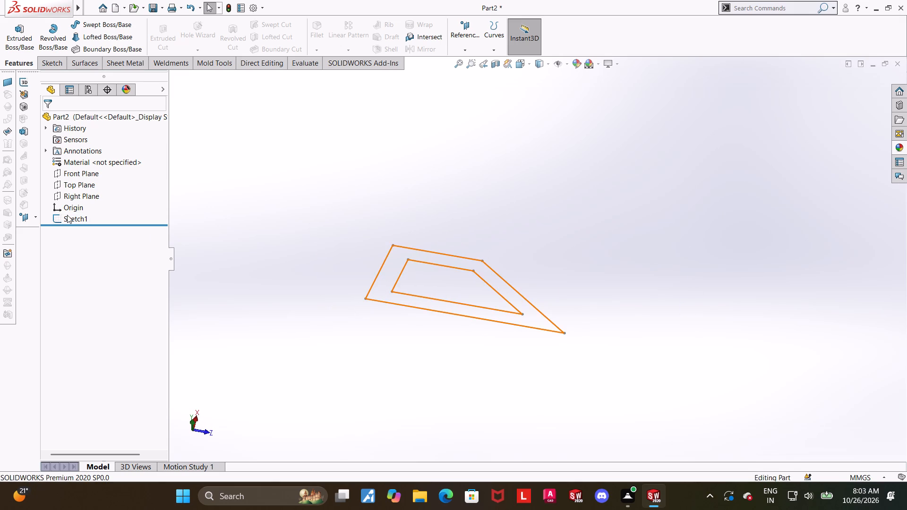
pyautogui.click(67, 214)
pyautogui.click(13, 39)
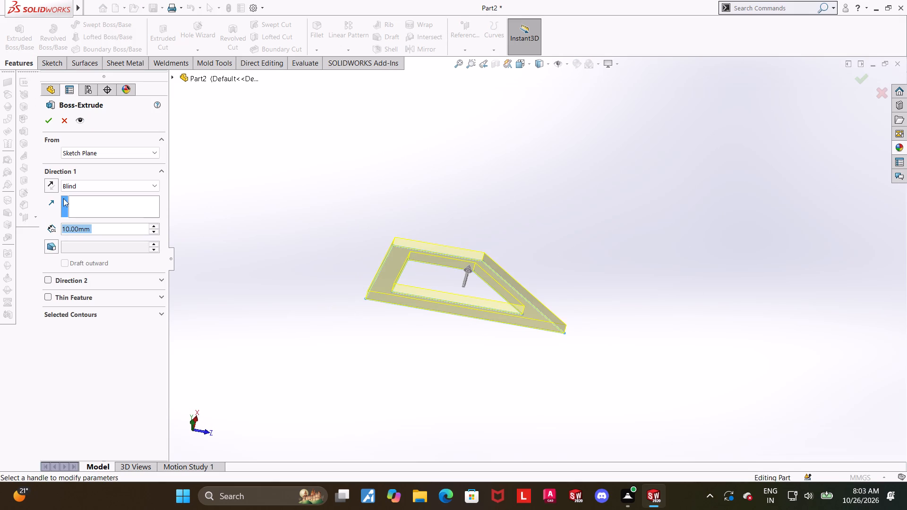
pyautogui.click(68, 187)
pyautogui.click(108, 238)
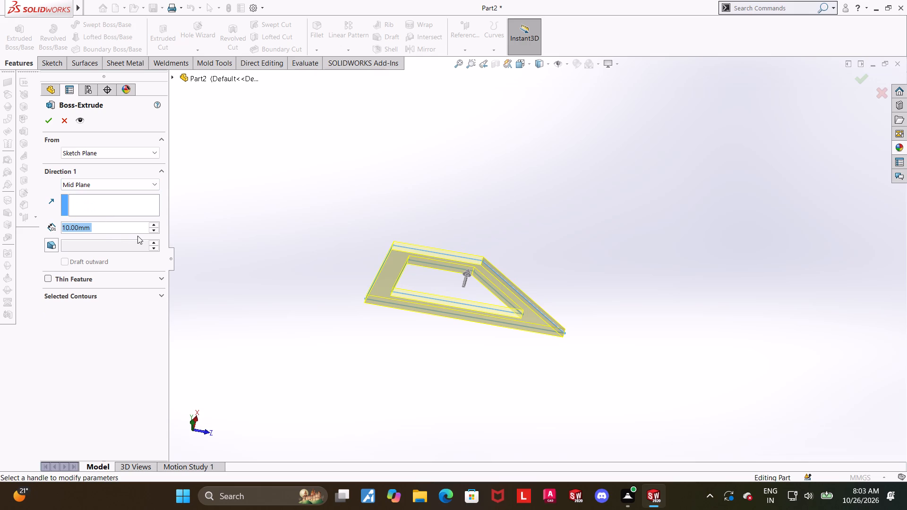
pyautogui.write('200')
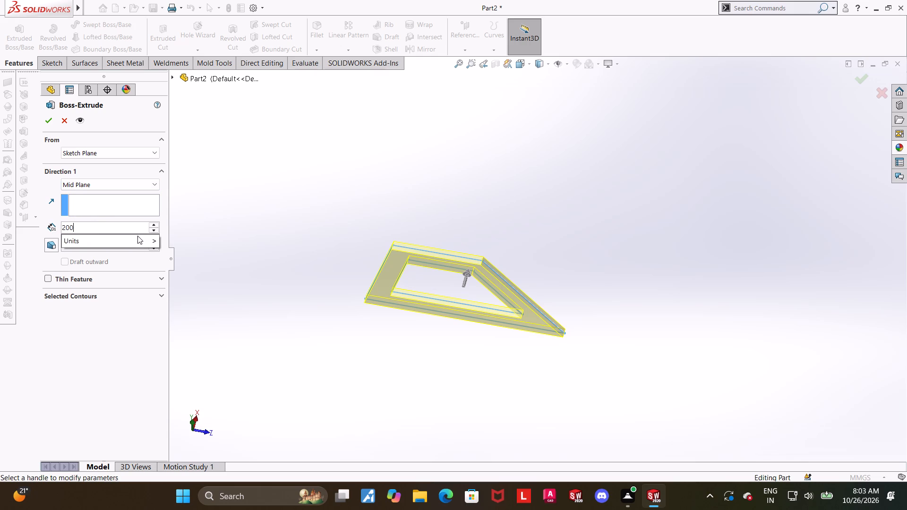
pyautogui.press('Return')
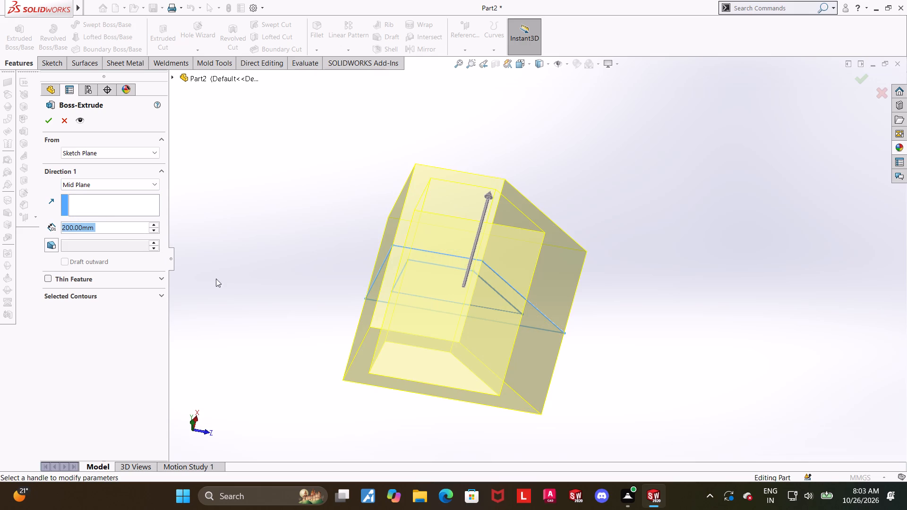
pyautogui.moveTo(758, 378); pyautogui.dragTo(736, 298, button='middle')
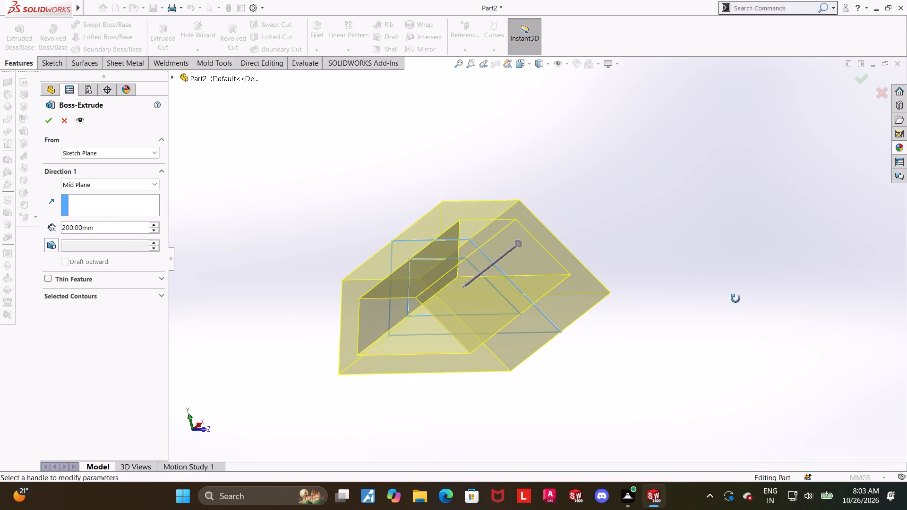
pyautogui.moveTo(736, 298); pyautogui.dragTo(743, 286, button='middle')
pyautogui.click(50, 122)
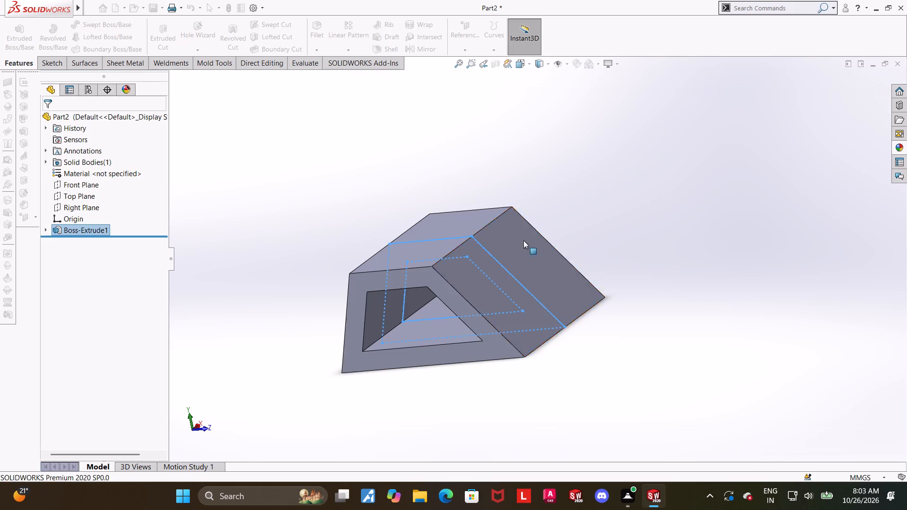
# Examine the extruded hollow trapezoid body from several sides, including its bottom face.
pyautogui.click(578, 256)
pyautogui.moveTo(713, 274); pyautogui.dragTo(645, 294, button='middle')
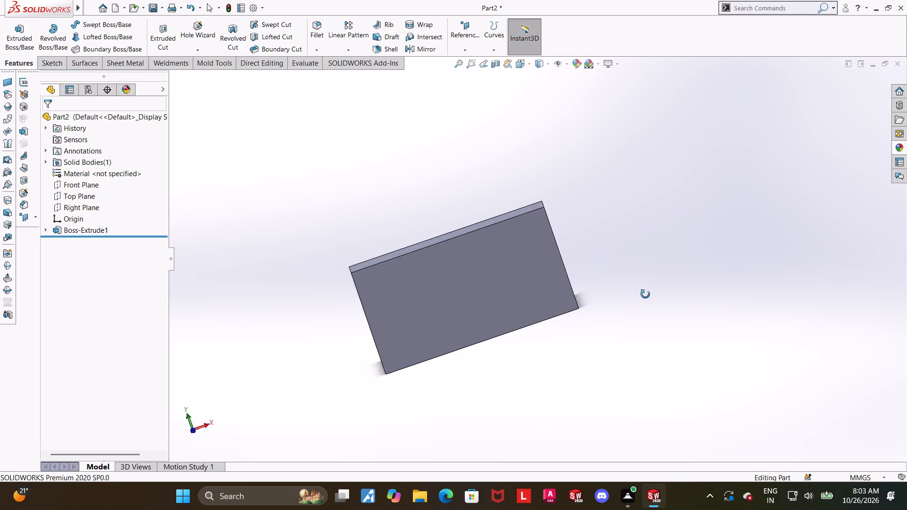
pyautogui.moveTo(645, 294); pyautogui.dragTo(719, 256, button='middle')
pyautogui.moveTo(719, 255); pyautogui.dragTo(636, 242, button='middle')
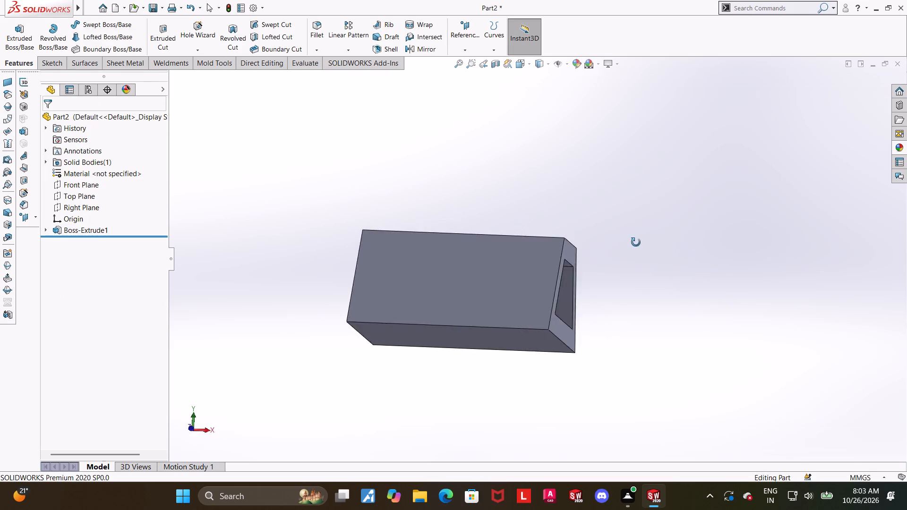
pyautogui.moveTo(636, 242); pyautogui.dragTo(727, 261, button='middle')
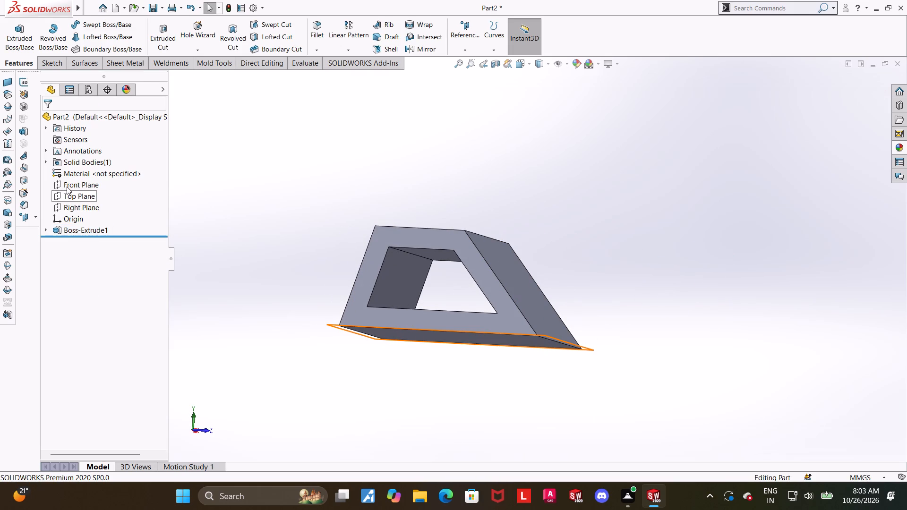
pyautogui.click(67, 187)
pyautogui.click(458, 339)
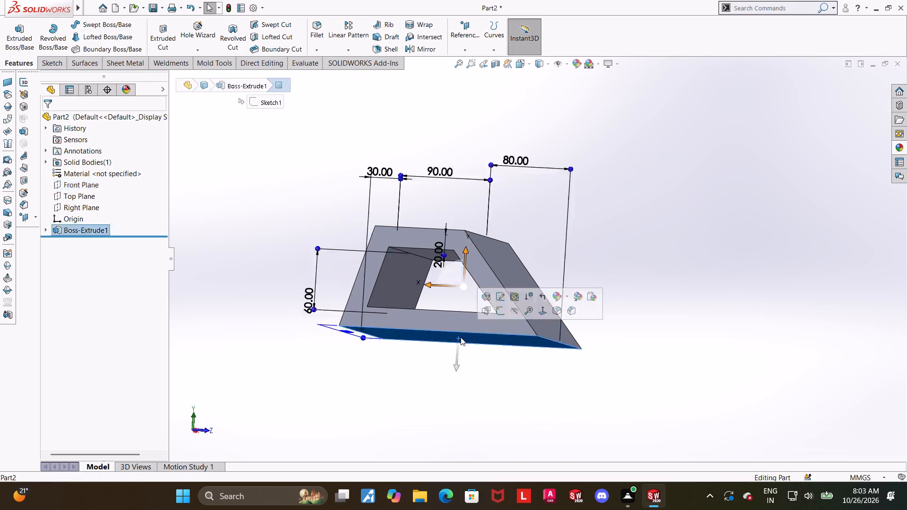
pyautogui.moveTo(548, 333); pyautogui.dragTo(537, 338, button='middle')
pyautogui.click(438, 370)
pyautogui.moveTo(453, 365); pyautogui.dragTo(484, 371, button='middle')
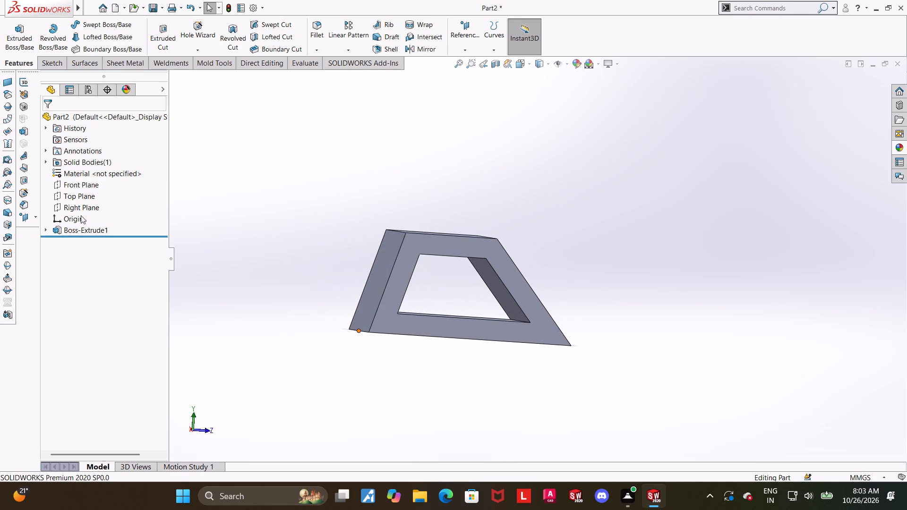
# Reopen the extrusion's trapezoid sketch for editing, facing its sketch plane.
pyautogui.click(43, 229)
pyautogui.click(46, 228)
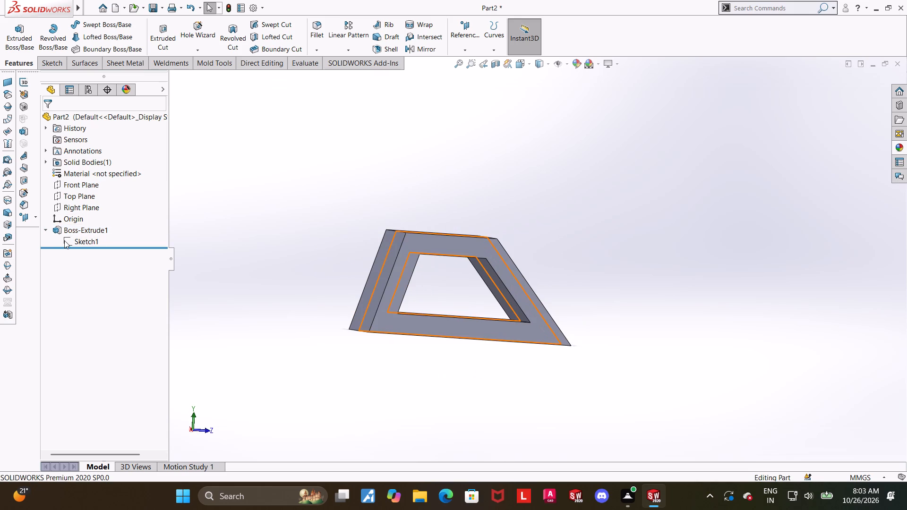
pyautogui.click(64, 240)
pyautogui.click(72, 212)
pyautogui.click(83, 238)
pyautogui.click(86, 229)
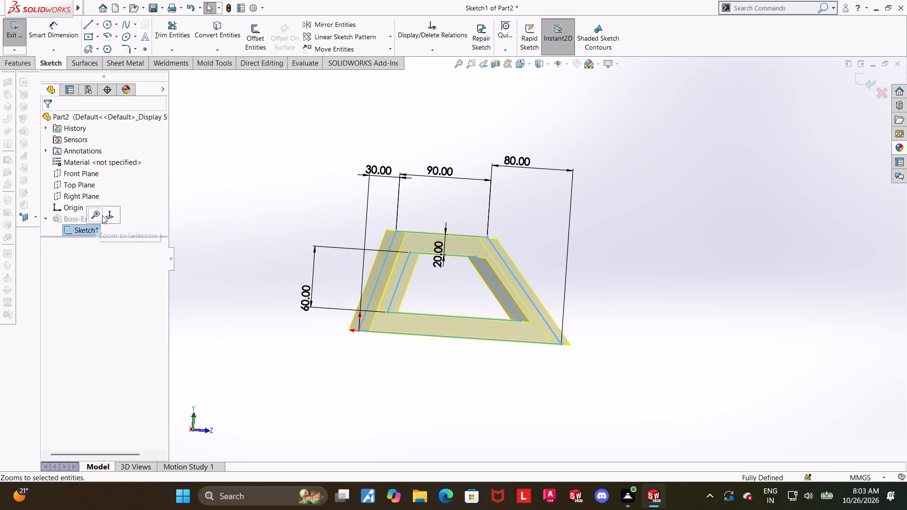
pyautogui.click(109, 215)
pyautogui.click(742, 400)
# Delete the coincident relation that ties the outer trapezoid's bottom corner to the origin.
pyautogui.scroll(-3, 659, 409)
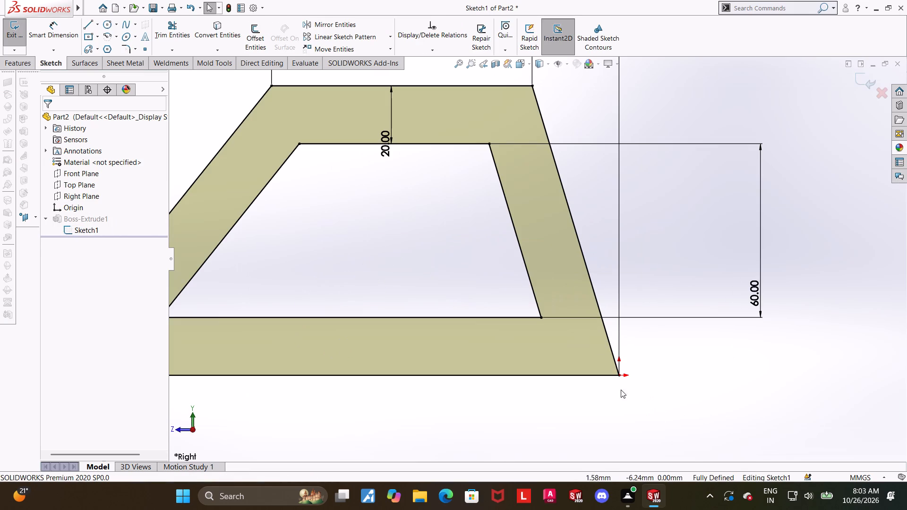
pyautogui.click(616, 377)
pyautogui.click(622, 399)
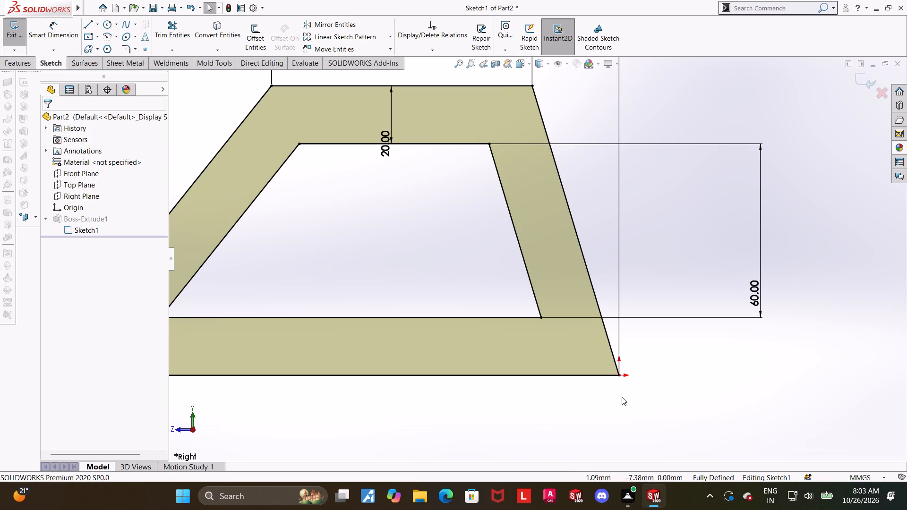
pyautogui.click(621, 375)
pyautogui.click(621, 384)
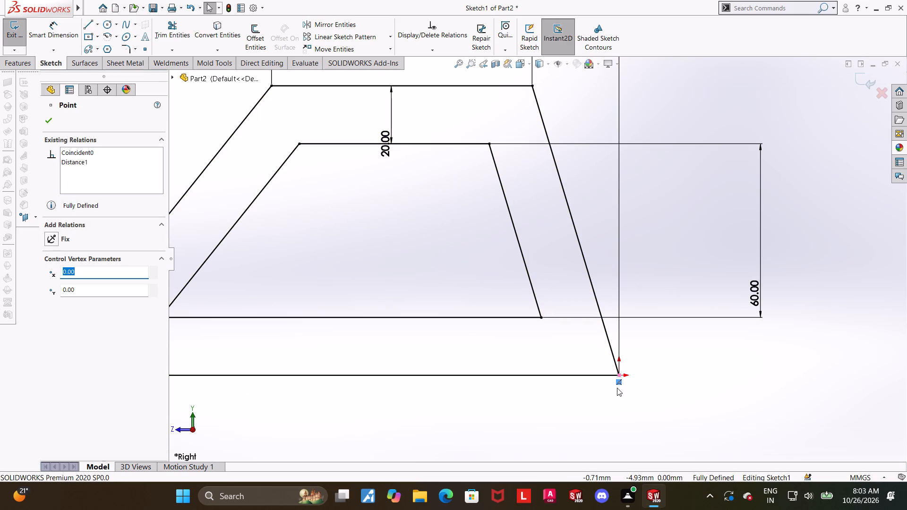
pyautogui.rightClick(617, 383)
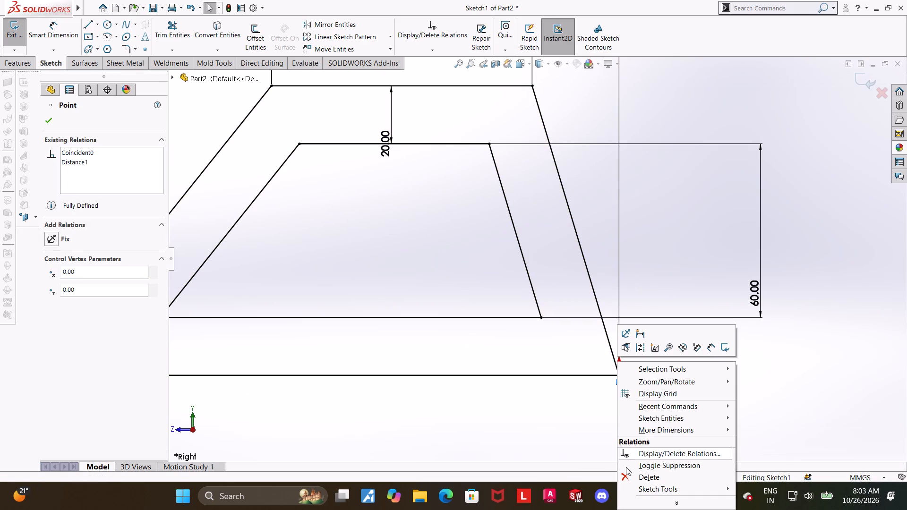
pyautogui.click(629, 477)
pyautogui.click(633, 401)
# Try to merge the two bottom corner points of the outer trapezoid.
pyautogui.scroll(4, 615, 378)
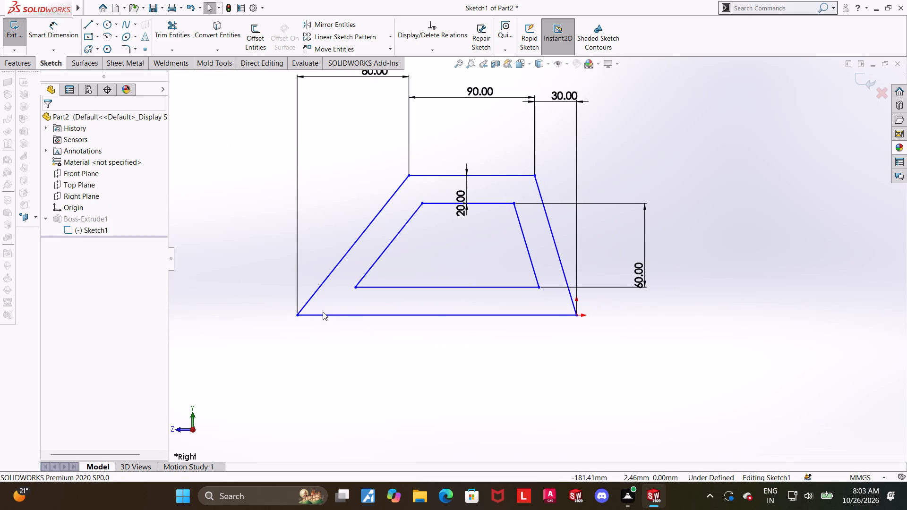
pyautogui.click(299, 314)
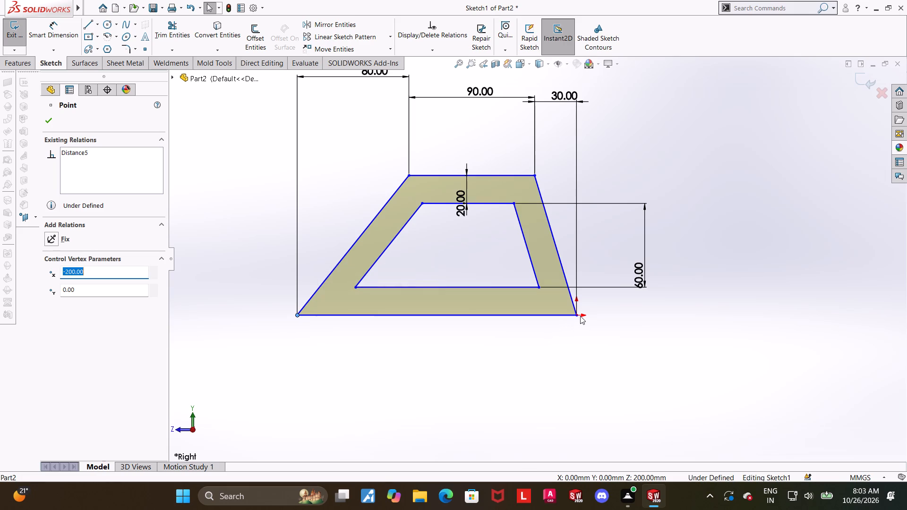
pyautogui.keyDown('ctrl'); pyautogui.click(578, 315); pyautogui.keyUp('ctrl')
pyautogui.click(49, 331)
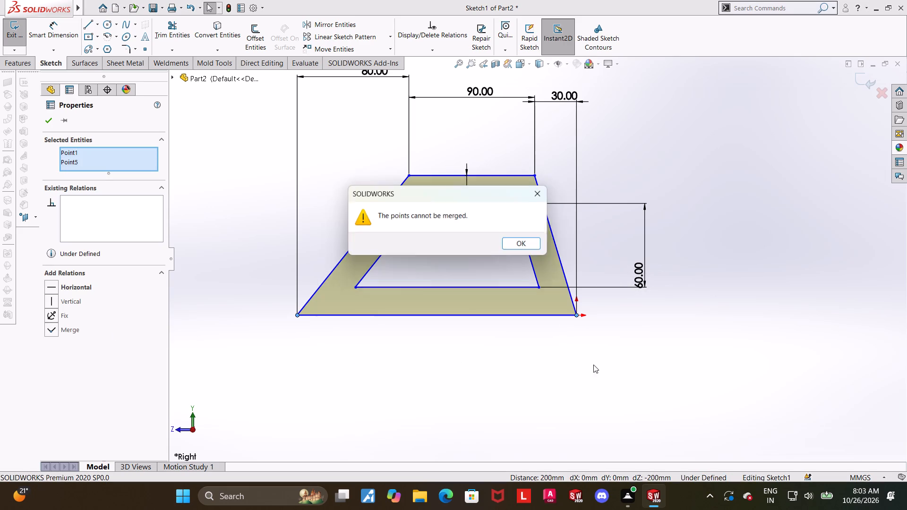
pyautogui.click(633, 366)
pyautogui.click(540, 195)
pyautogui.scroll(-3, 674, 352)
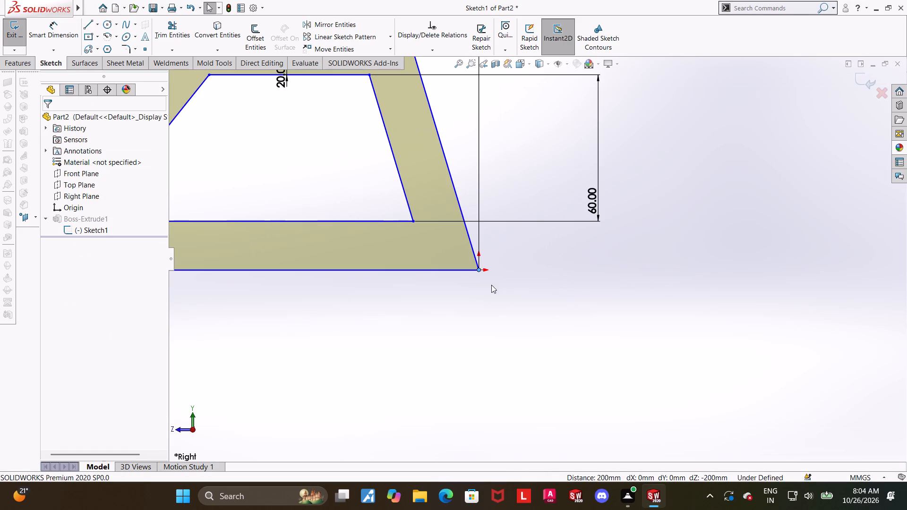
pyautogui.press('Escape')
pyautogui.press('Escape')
# Move the profile off the origin so the longer sloped side's bottom corner sits at about X -80, Y -6.6 mm.
pyautogui.moveTo(479, 272); pyautogui.dragTo(772, 286)
pyautogui.moveTo(572, 335); pyautogui.dragTo(561, 331)
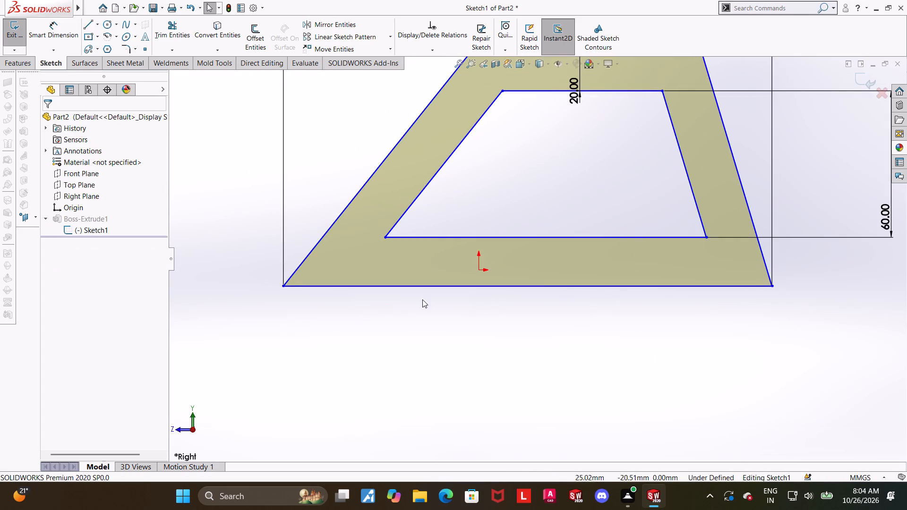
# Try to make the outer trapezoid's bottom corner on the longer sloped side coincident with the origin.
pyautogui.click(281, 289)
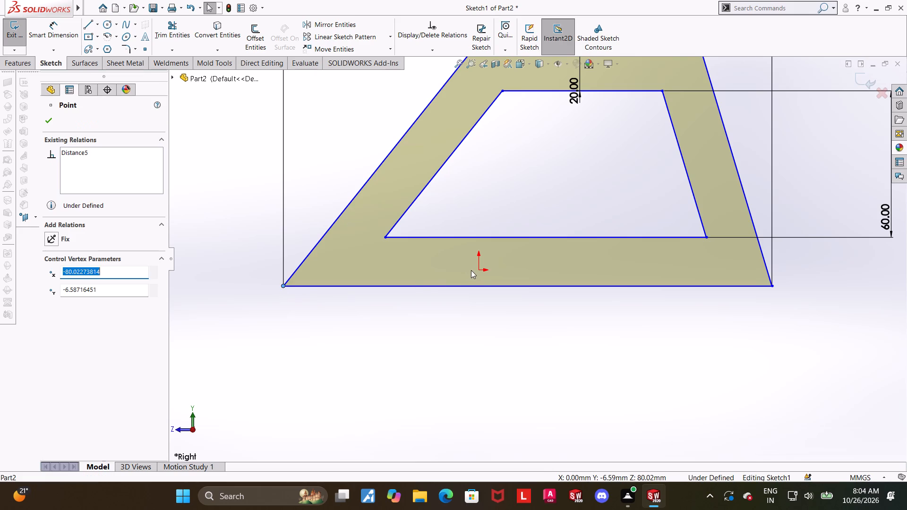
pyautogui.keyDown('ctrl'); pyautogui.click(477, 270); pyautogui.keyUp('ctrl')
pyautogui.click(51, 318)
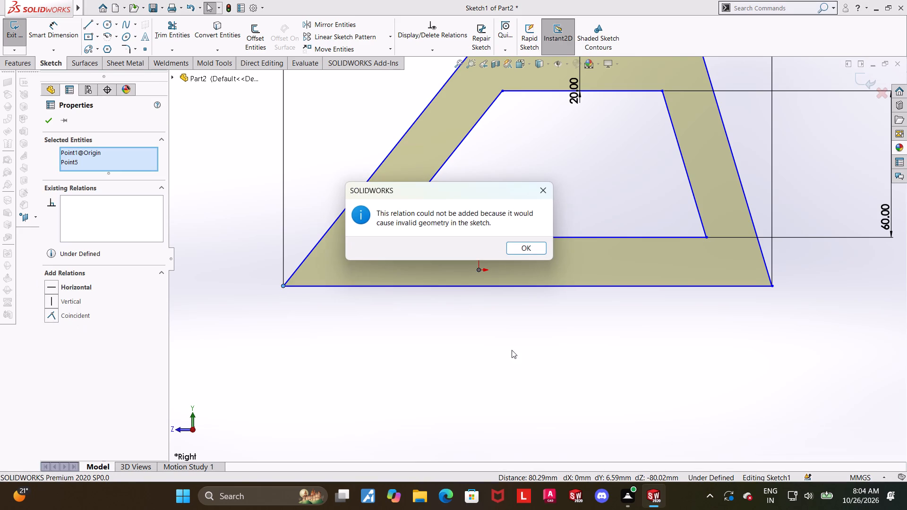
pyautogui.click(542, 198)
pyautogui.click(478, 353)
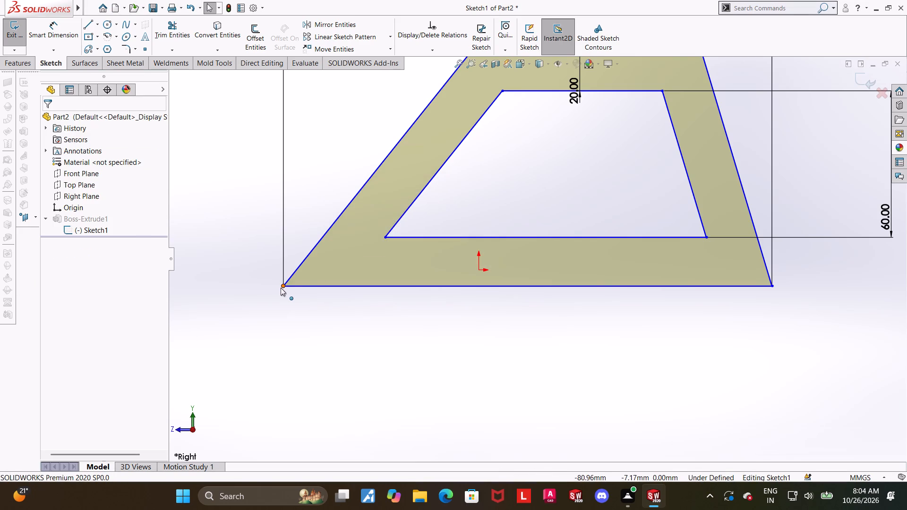
# Move the trapezoid's bottom corner on the longer sloped side near the origin, make them coincident, and exit the sketch.
pyautogui.moveTo(281, 288); pyautogui.dragTo(471, 262)
pyautogui.click(485, 287)
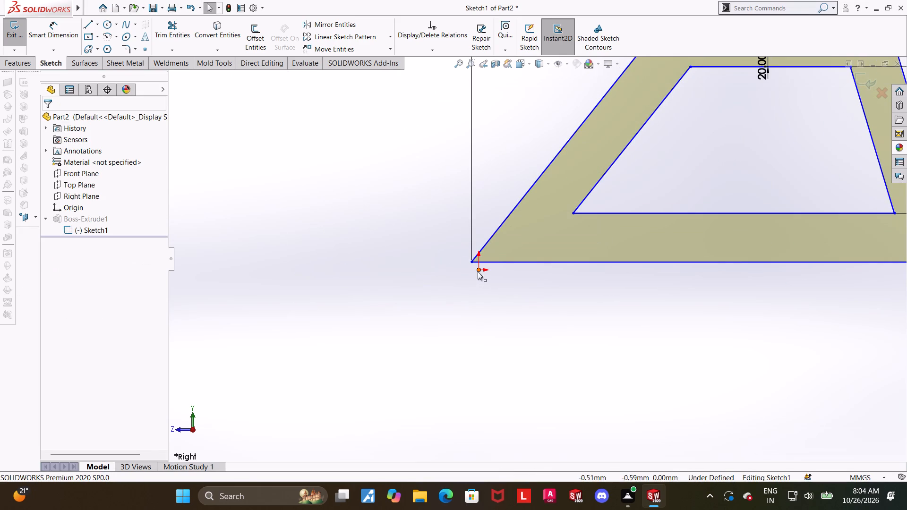
pyautogui.click(478, 272)
pyautogui.keyDown('ctrl'); pyautogui.click(470, 264); pyautogui.keyUp('ctrl')
pyautogui.click(48, 317)
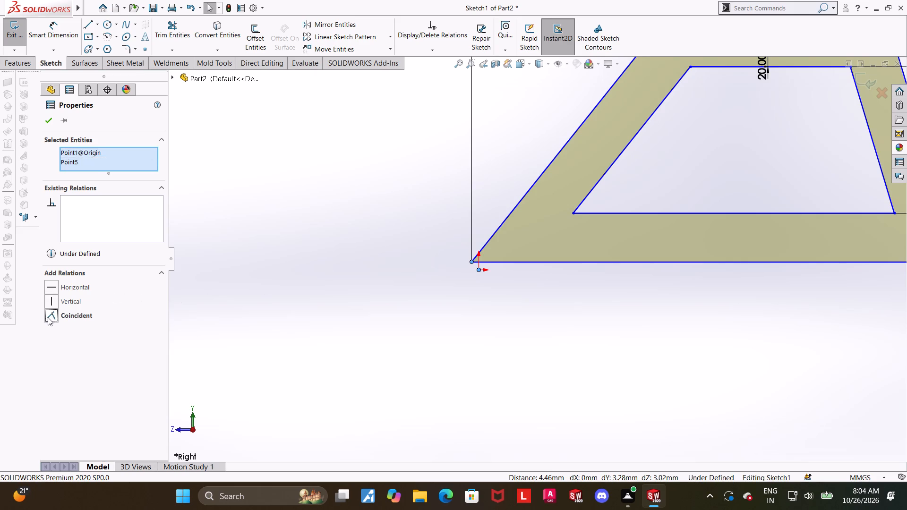
pyautogui.click(445, 324)
pyautogui.scroll(4, 459, 321)
pyautogui.click(613, 310)
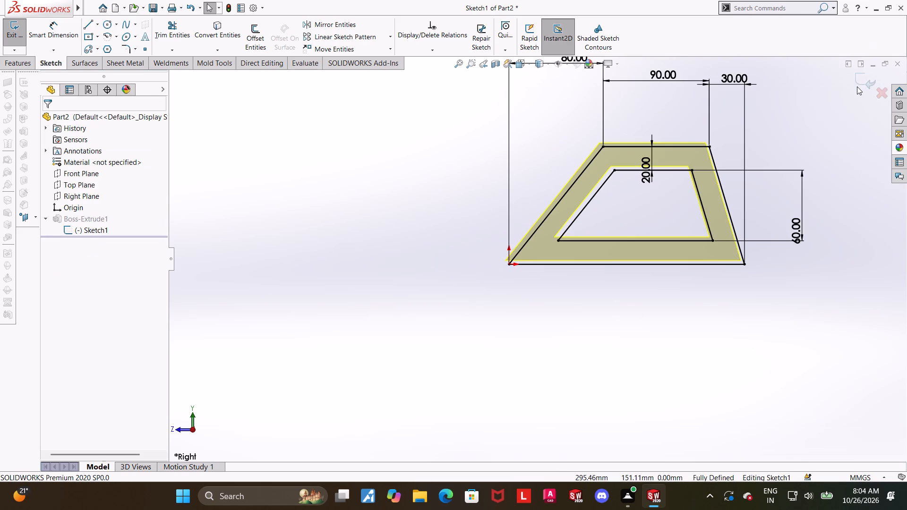
pyautogui.click(859, 86)
# Start a new sketch on the Front Plane and face the sketch plane.
pyautogui.scroll(3, 776, 150)
pyautogui.moveTo(623, 262); pyautogui.dragTo(801, 265, button='middle')
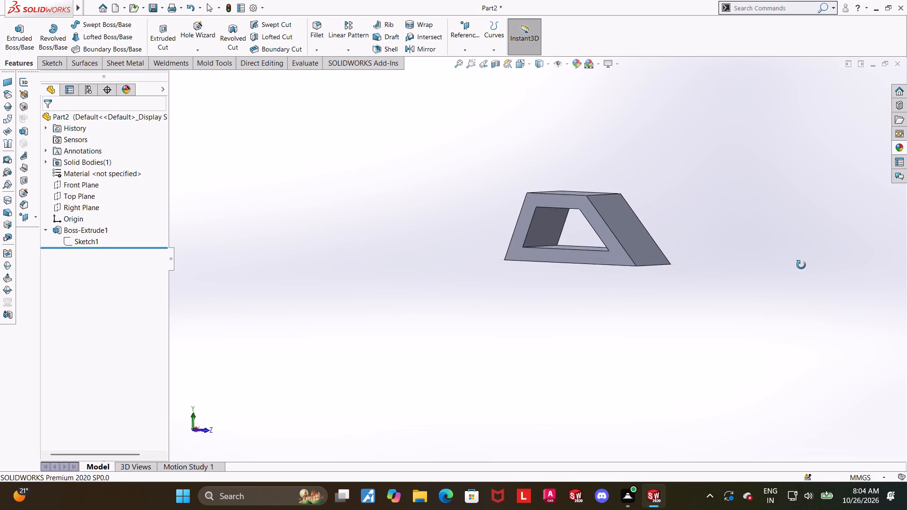
pyautogui.moveTo(801, 265); pyautogui.dragTo(802, 261, button='middle')
pyautogui.moveTo(744, 350); pyautogui.dragTo(738, 350)
pyautogui.moveTo(704, 247); pyautogui.dragTo(648, 270, button='middle')
pyautogui.click(92, 185)
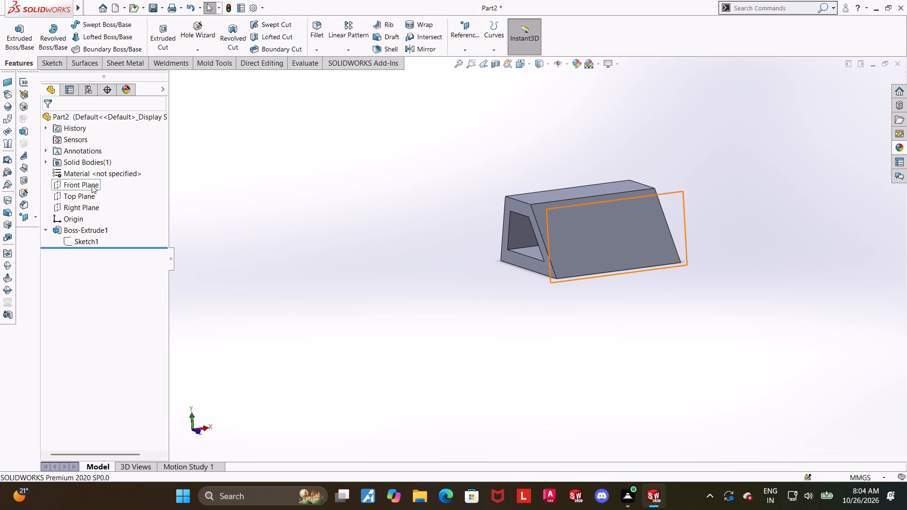
pyautogui.click(100, 176)
pyautogui.click(75, 249)
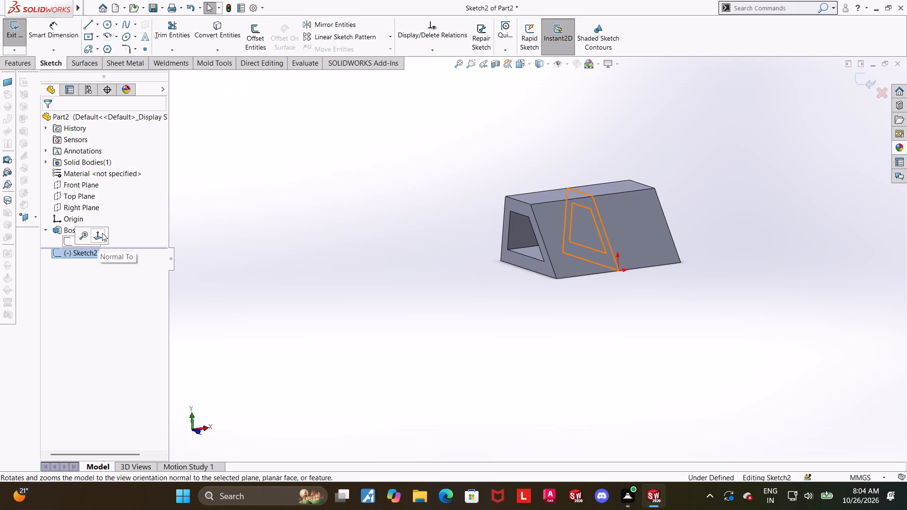
pyautogui.click(102, 233)
pyautogui.scroll(2, 463, 269)
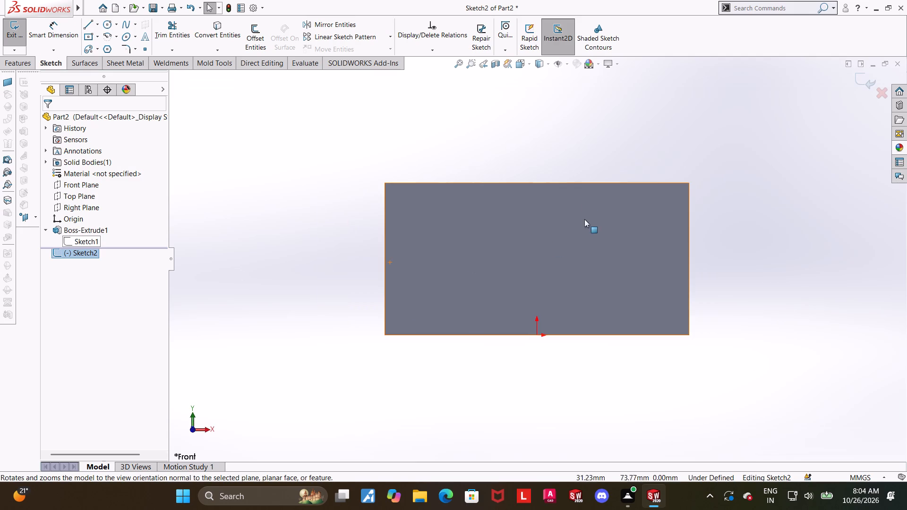
# Sketch a corner rectangle about 169 mm wide and 70 mm high inside the body's front outline.
pyautogui.scroll(-2, 583, 207)
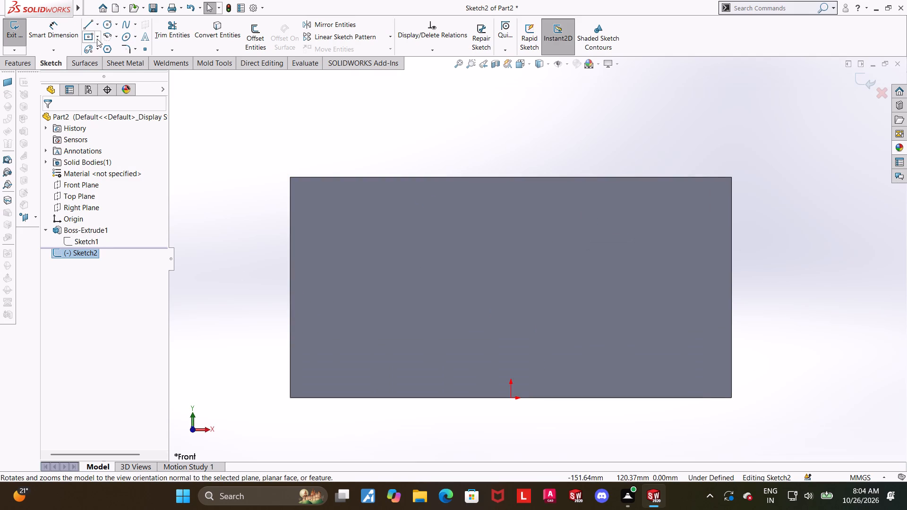
pyautogui.click(97, 39)
pyautogui.click(98, 54)
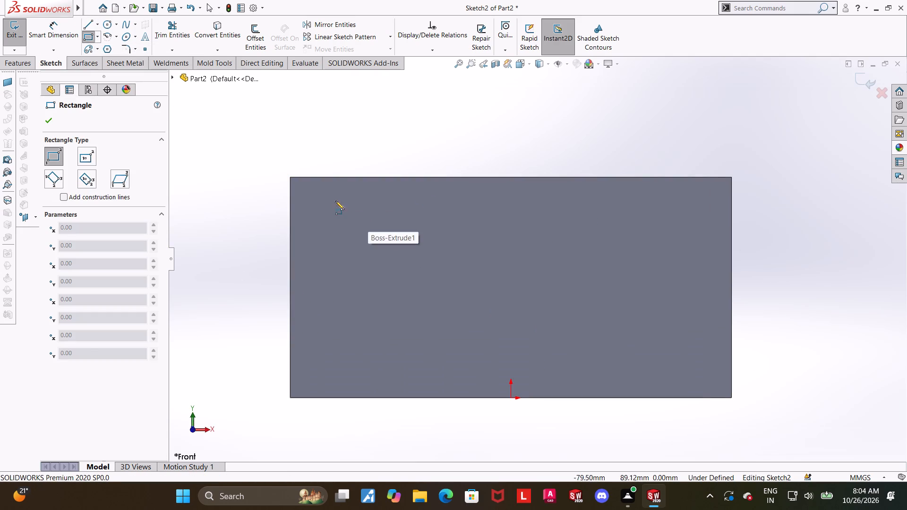
pyautogui.click(324, 203)
pyautogui.click(696, 357)
pyautogui.press('Escape')
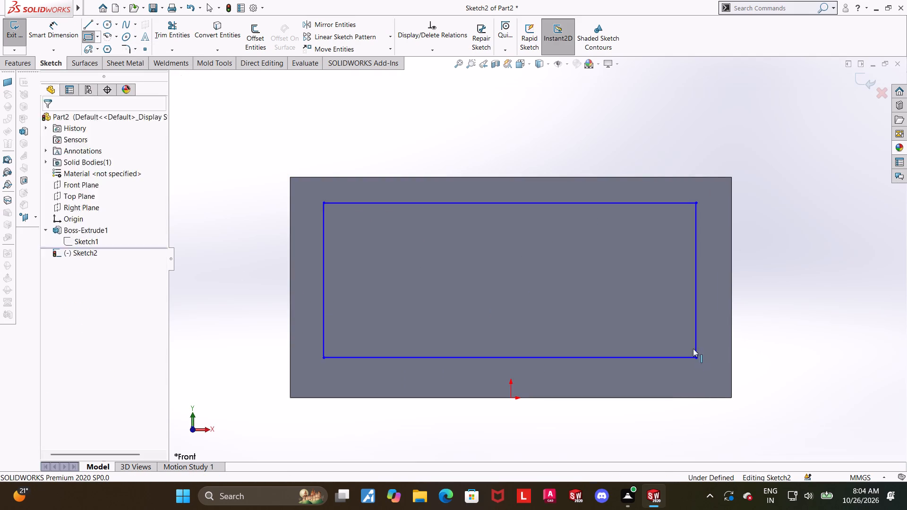
pyautogui.press('Escape')
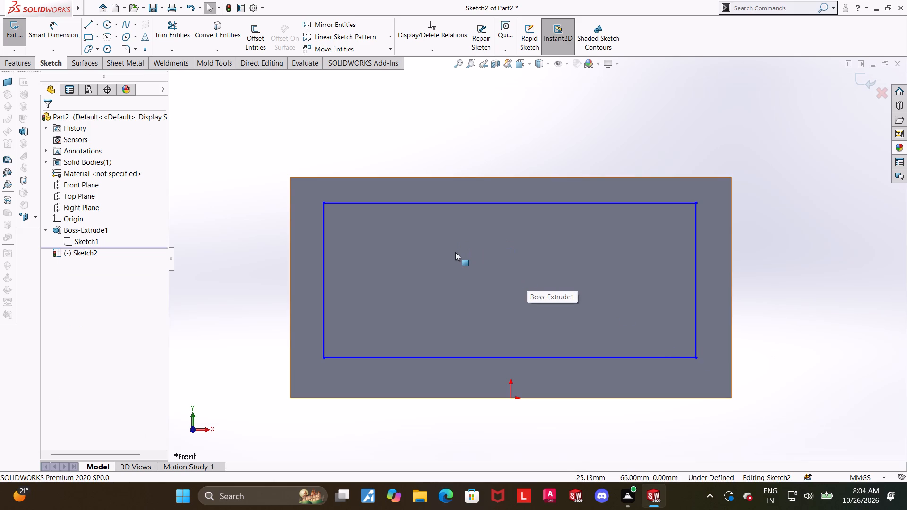
# Dimension the rectangle's height to 60 mm.
pyautogui.click(60, 28)
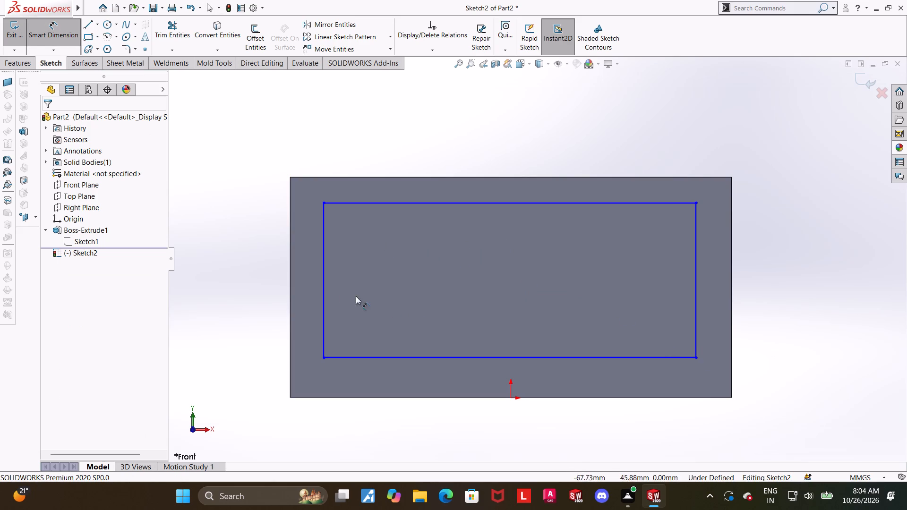
pyautogui.click(324, 283)
pyautogui.click(242, 284)
pyautogui.write('60\\')
pyautogui.press('Return')
pyautogui.press('BackSpace')
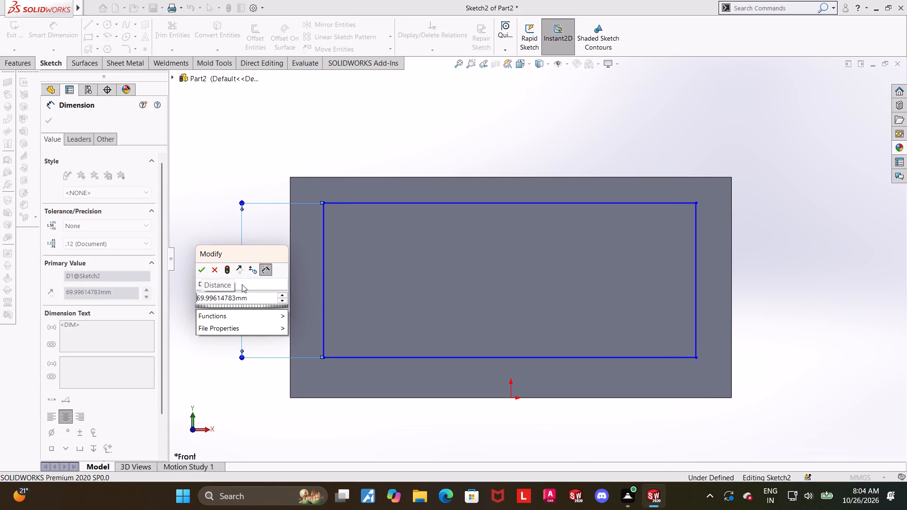
pyautogui.click(255, 301)
pyautogui.moveTo(255, 301); pyautogui.dragTo(190, 301)
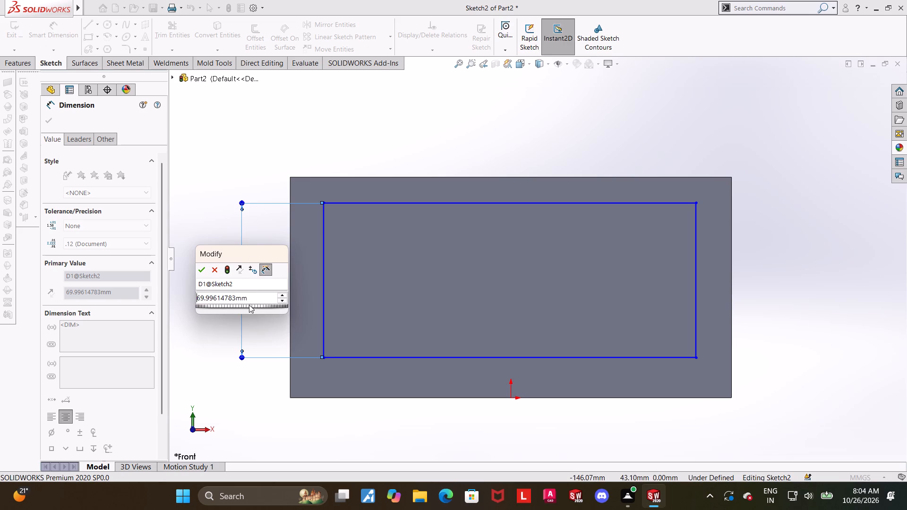
pyautogui.moveTo(266, 298); pyautogui.dragTo(86, 287)
pyautogui.write('60')
pyautogui.press('Return')
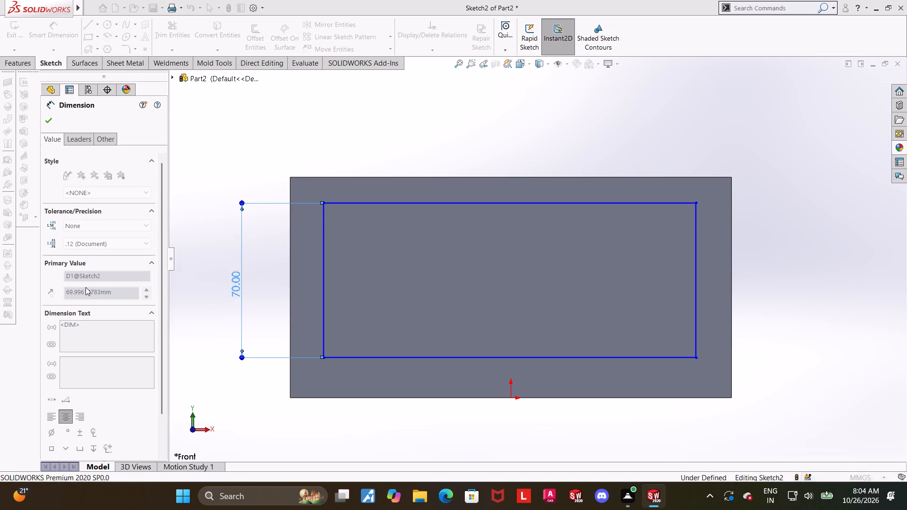
pyautogui.press('Escape')
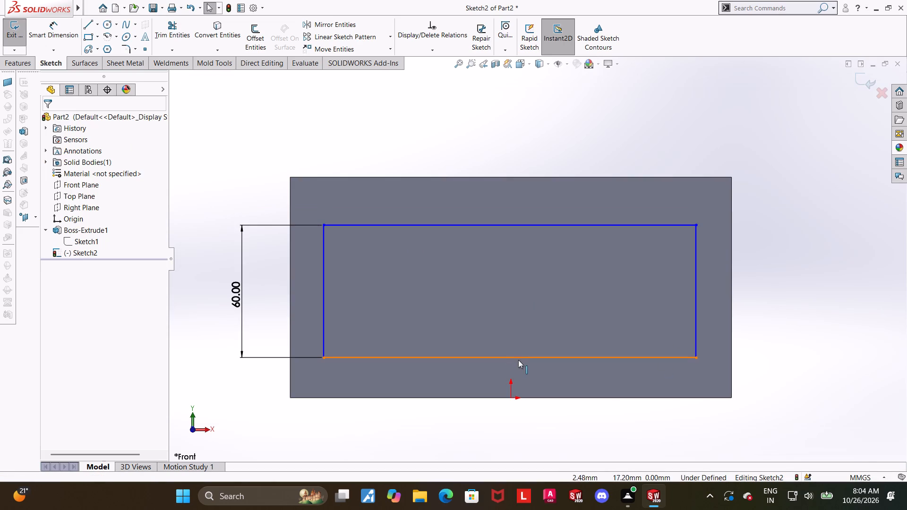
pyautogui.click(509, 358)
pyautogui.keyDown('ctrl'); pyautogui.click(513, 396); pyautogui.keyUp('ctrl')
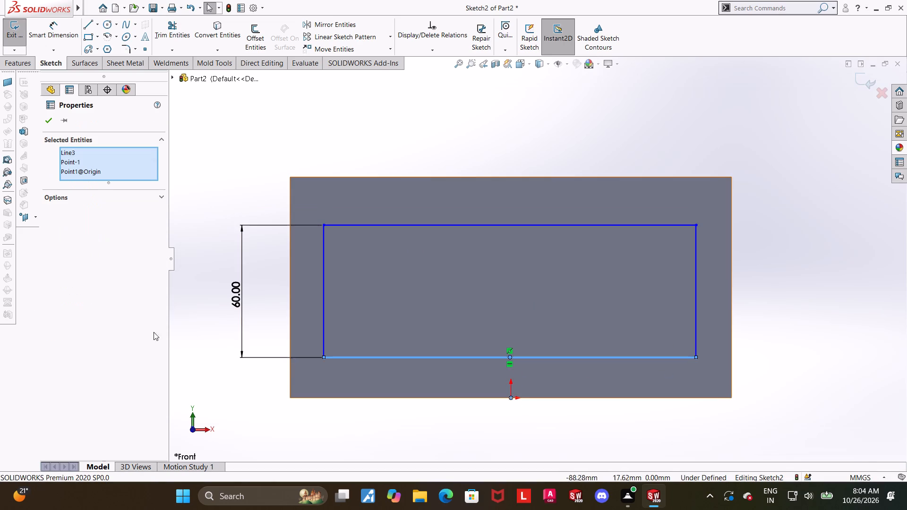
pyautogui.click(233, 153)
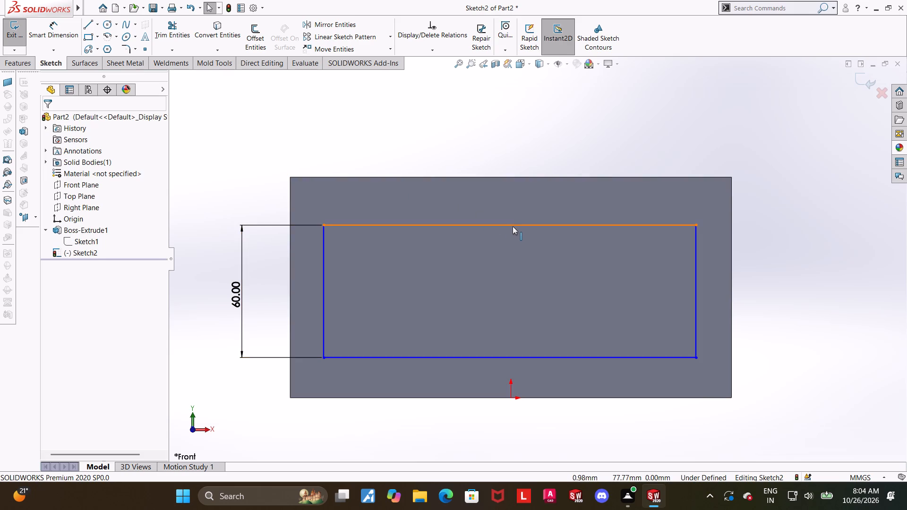
# Align the midpoint of the rectangle's top line with the origin using a vertical relation.
pyautogui.click(511, 227)
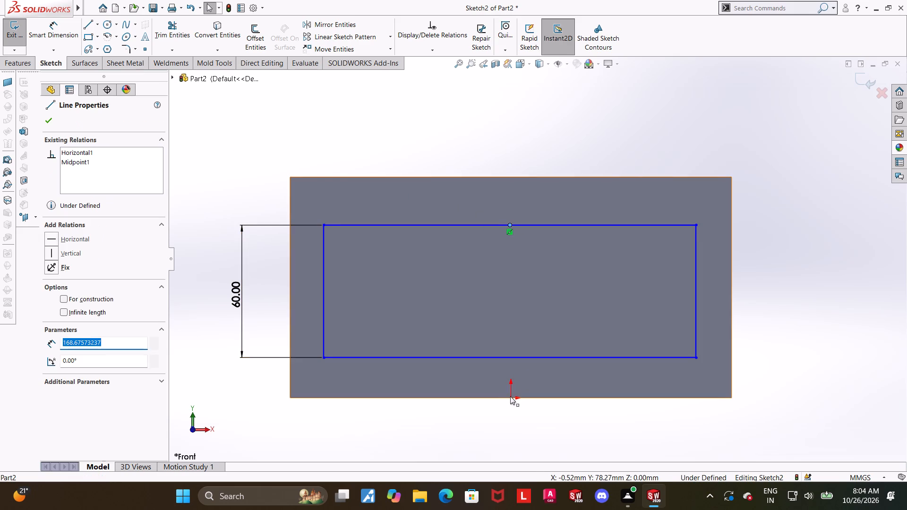
pyautogui.keyDown('ctrl'); pyautogui.click(510, 396); pyautogui.keyUp('ctrl')
pyautogui.click(50, 299)
pyautogui.click(559, 425)
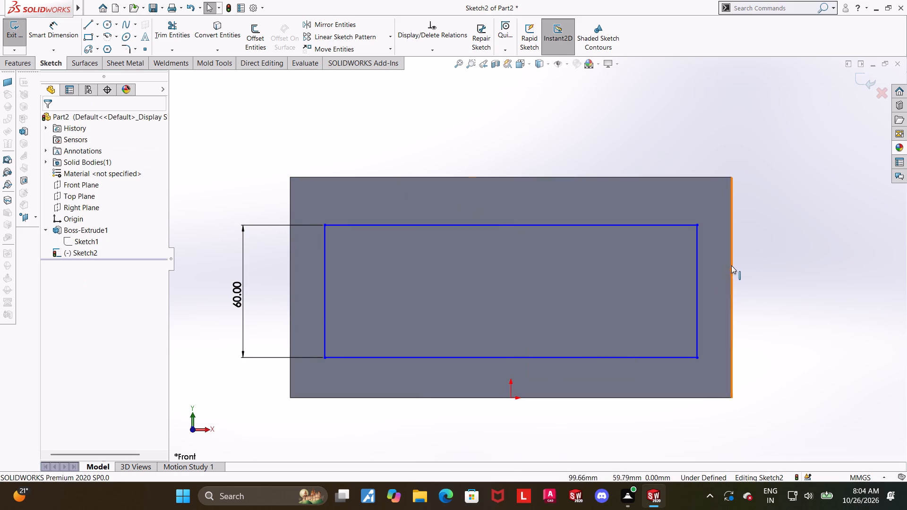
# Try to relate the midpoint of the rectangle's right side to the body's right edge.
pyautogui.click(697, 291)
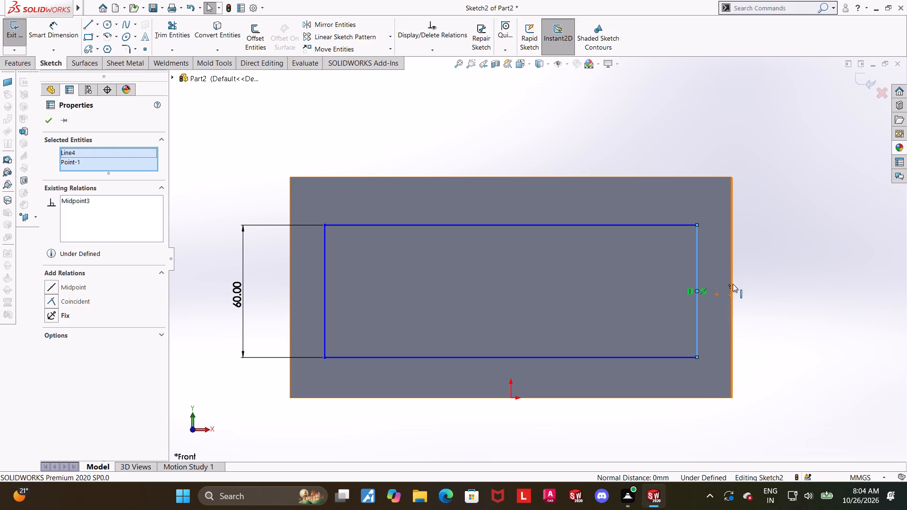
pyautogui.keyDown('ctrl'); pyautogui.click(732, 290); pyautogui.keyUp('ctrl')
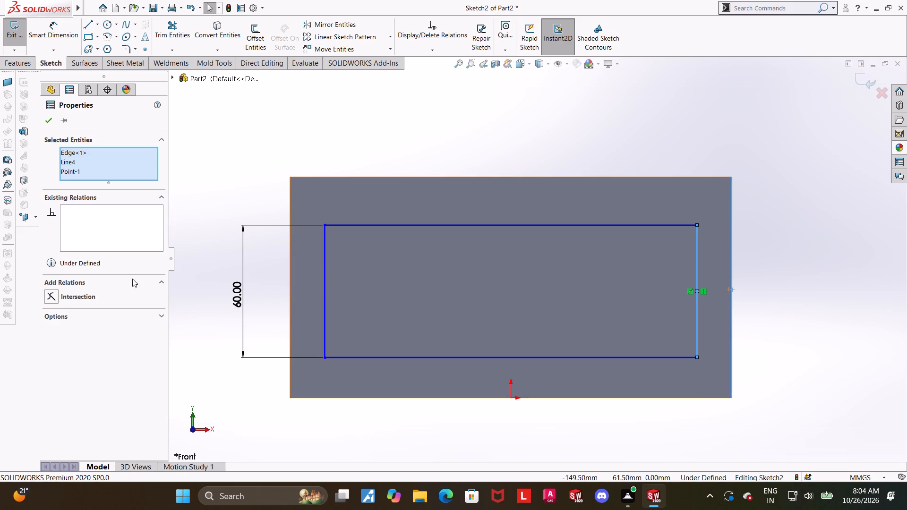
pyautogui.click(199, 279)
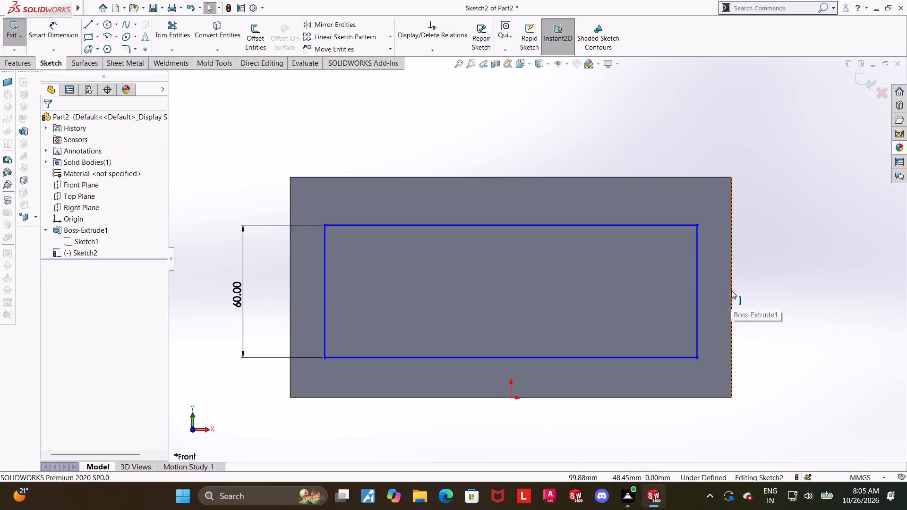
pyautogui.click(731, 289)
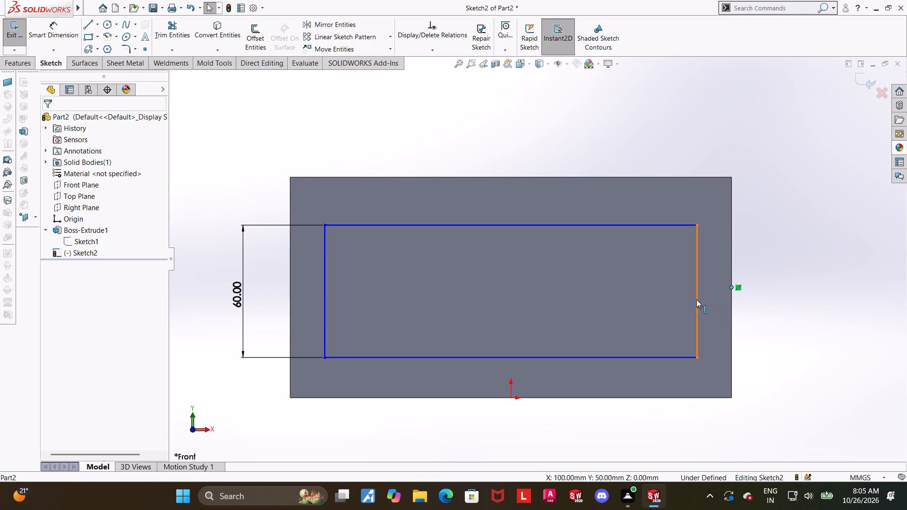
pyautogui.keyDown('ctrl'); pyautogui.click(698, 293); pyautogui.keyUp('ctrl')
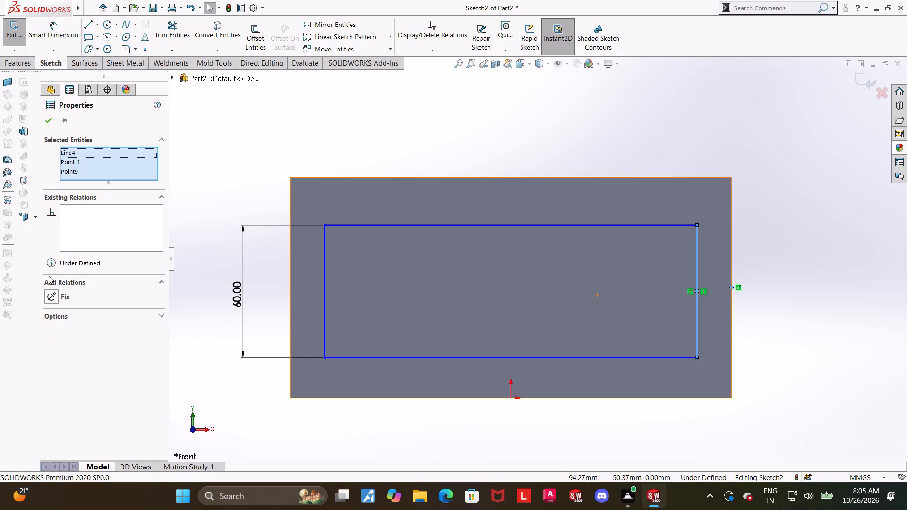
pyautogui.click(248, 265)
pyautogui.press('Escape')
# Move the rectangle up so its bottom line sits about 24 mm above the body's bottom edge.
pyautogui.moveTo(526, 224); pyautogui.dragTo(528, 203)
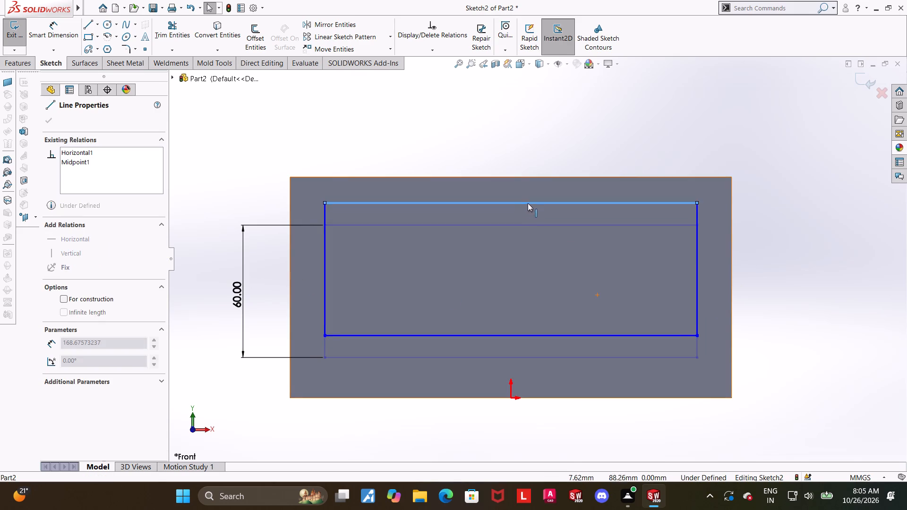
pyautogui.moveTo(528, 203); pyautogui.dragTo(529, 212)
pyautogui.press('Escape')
# Dimension the distance between the rectangle's bottom line and the body's bottom edge to 20 mm.
pyautogui.click(66, 34)
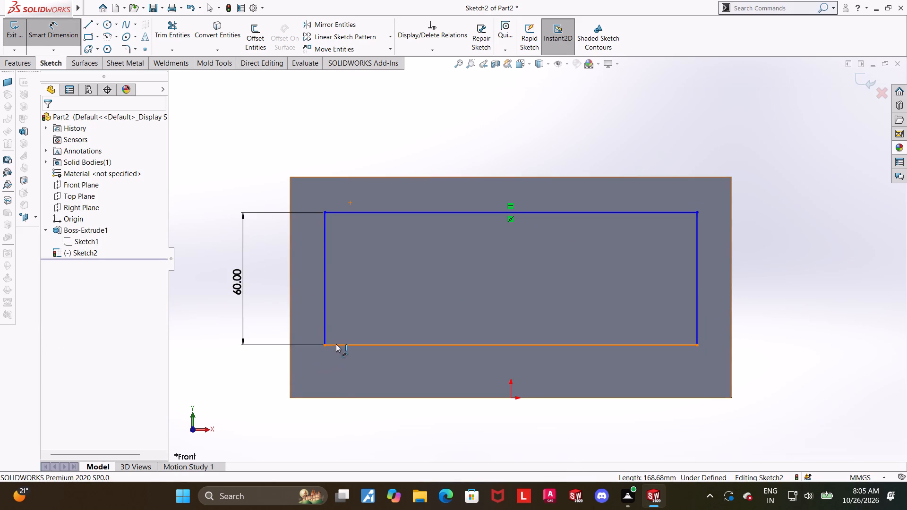
pyautogui.click(336, 344)
pyautogui.click(338, 398)
pyautogui.click(262, 386)
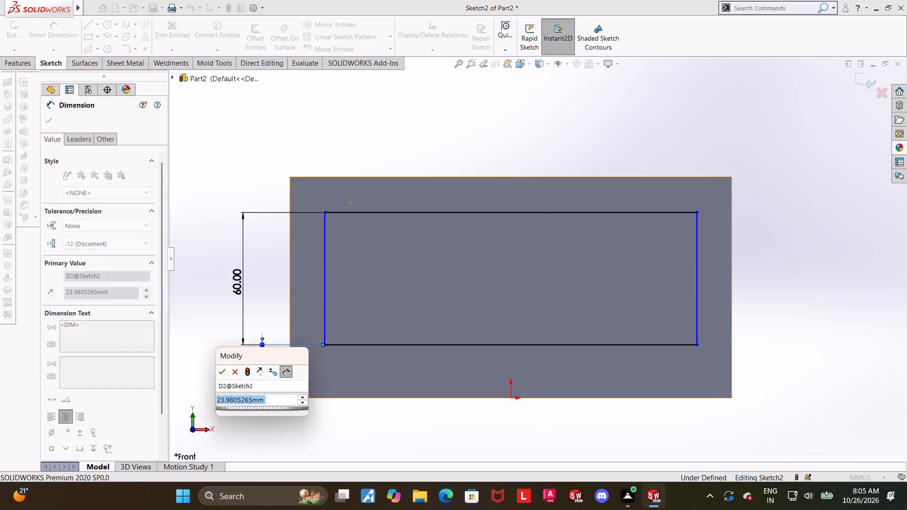
pyautogui.write('20')
pyautogui.press('Return')
pyautogui.press('Escape')
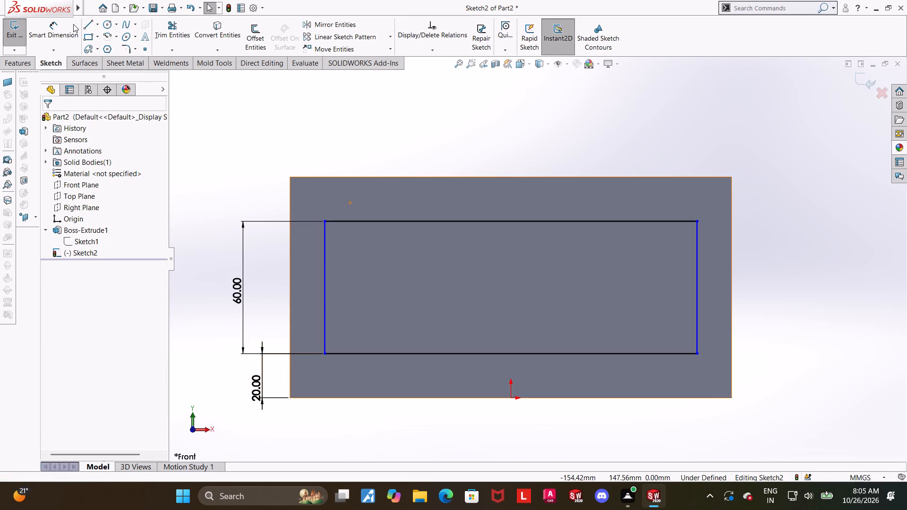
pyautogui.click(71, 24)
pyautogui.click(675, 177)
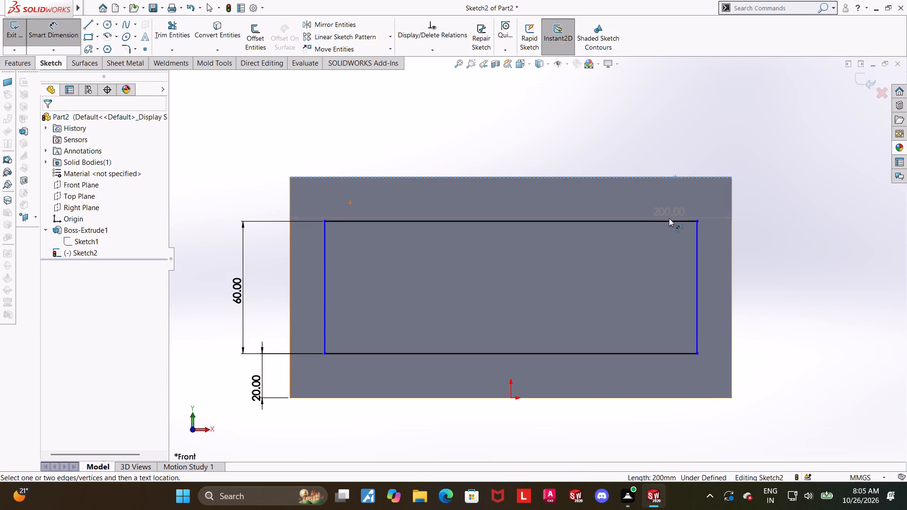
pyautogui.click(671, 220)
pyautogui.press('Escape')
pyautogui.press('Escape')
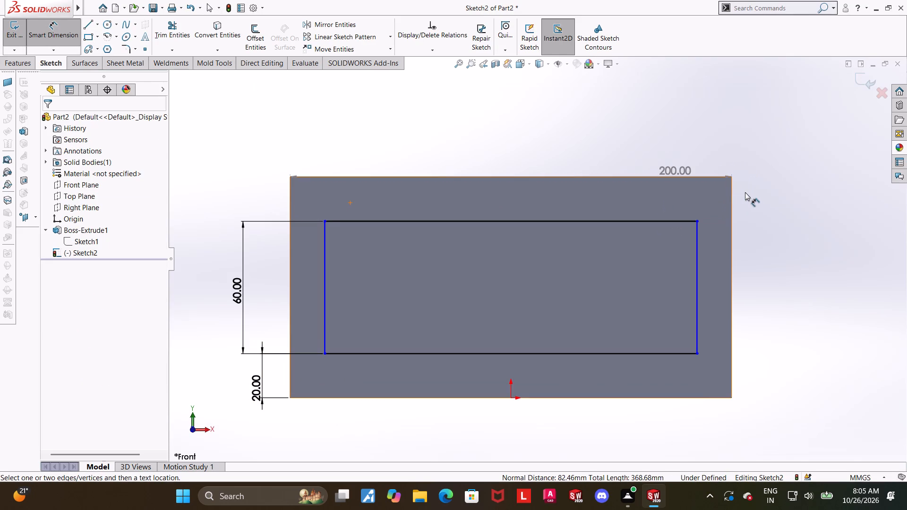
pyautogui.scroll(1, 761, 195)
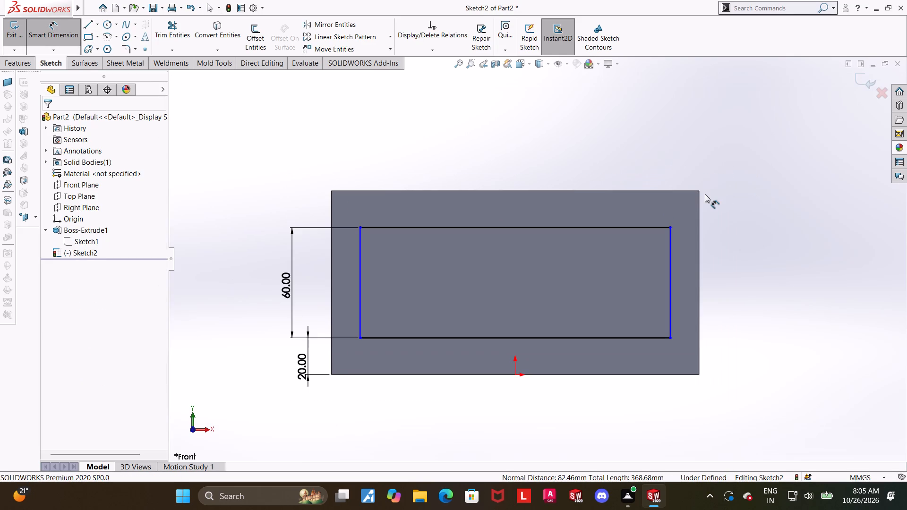
# Dimension the distance between the rectangle's two vertical sides to 160 mm.
pyautogui.scroll(1, 485, 212)
pyautogui.press('Escape')
pyautogui.press('Escape')
pyautogui.scroll(-1, 552, 216)
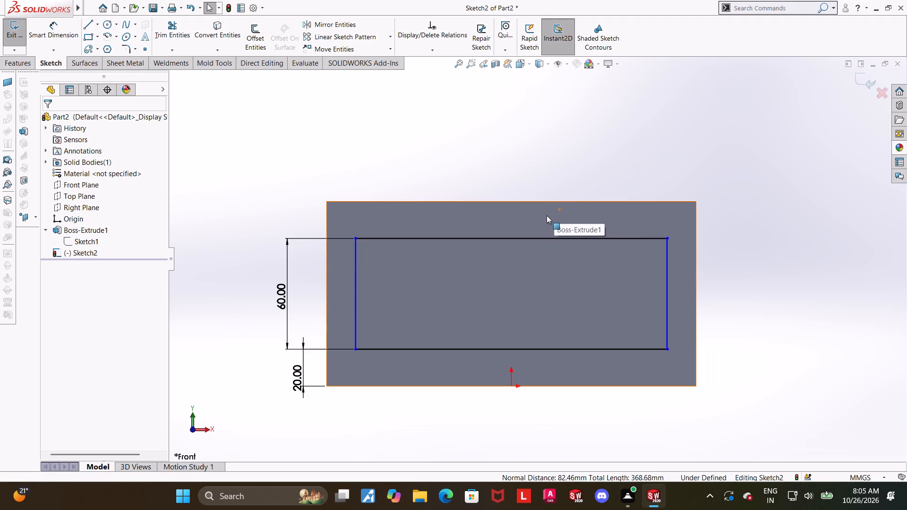
pyautogui.click(28, 27)
pyautogui.moveTo(354, 277); pyautogui.dragTo(360, 277)
pyautogui.click(666, 284)
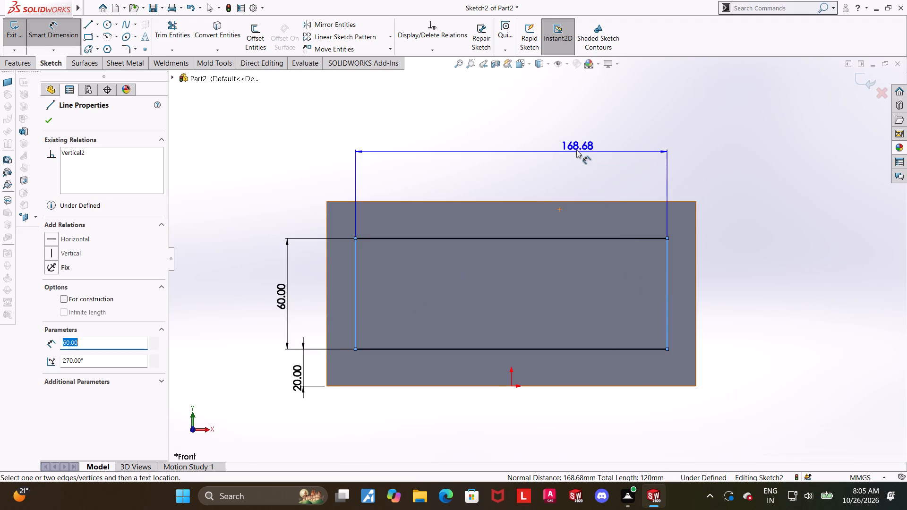
pyautogui.click(575, 146)
pyautogui.write('160')
pyautogui.press('Return')
pyautogui.press('Escape')
pyautogui.press('Escape')
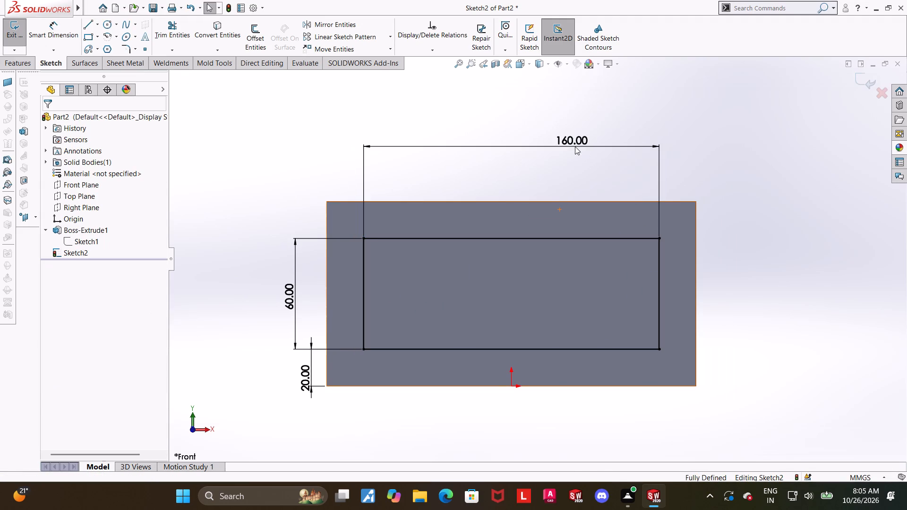
pyautogui.click(814, 311)
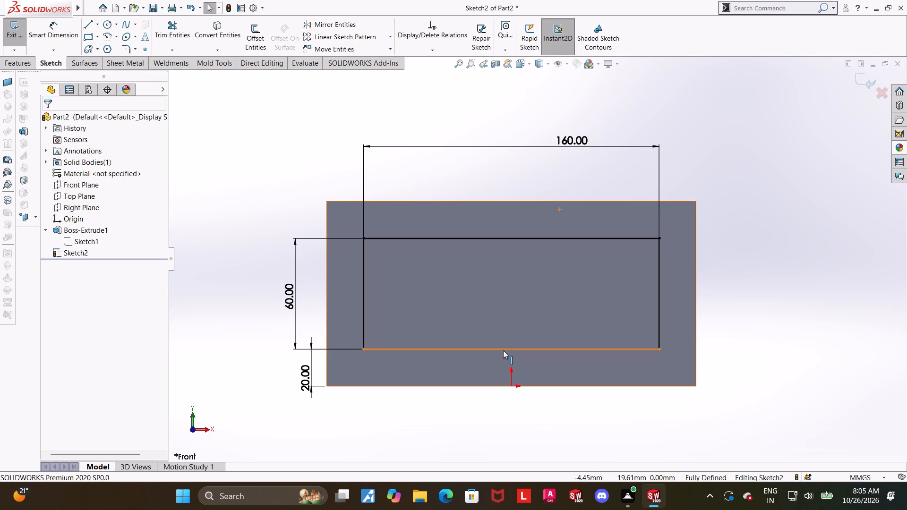
# Add a vertical relation between the midpoint of the rectangle's bottom line and the origin.
pyautogui.click(510, 350)
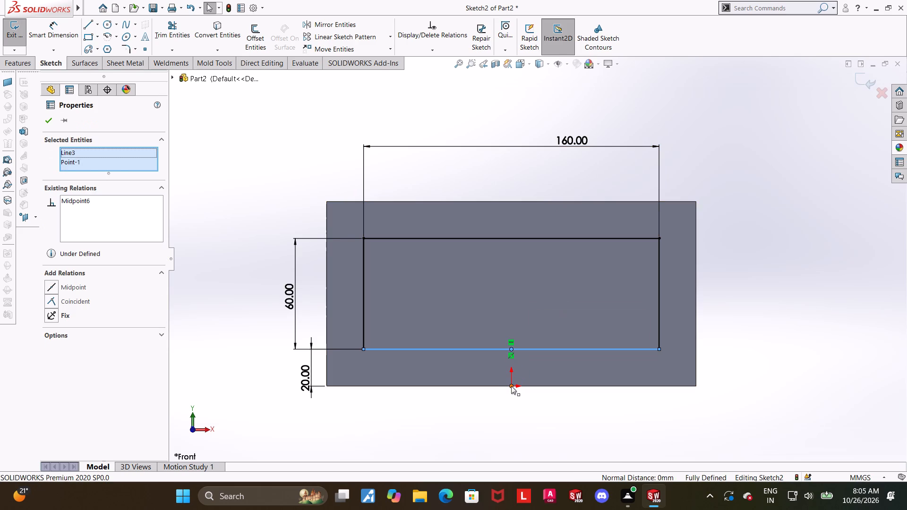
pyautogui.keyDown('ctrl'); pyautogui.click(511, 386); pyautogui.keyUp('ctrl')
pyautogui.click(544, 403)
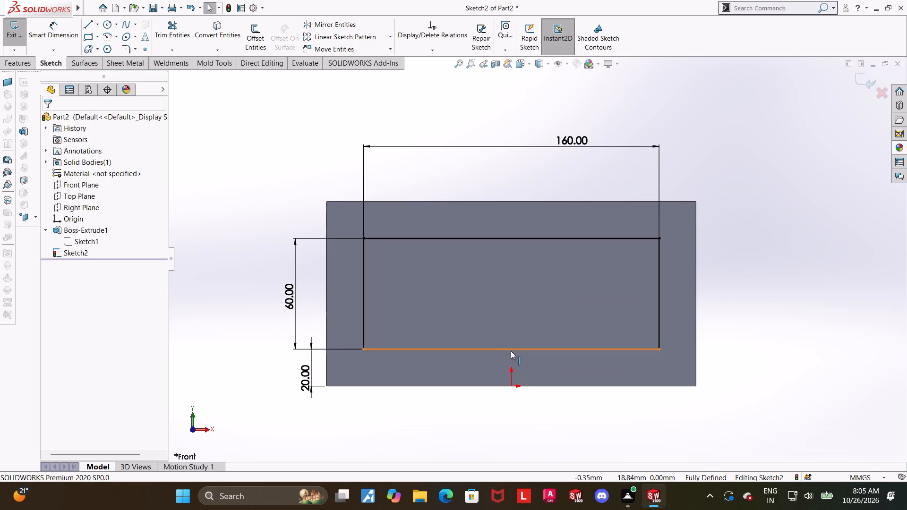
pyautogui.click(511, 350)
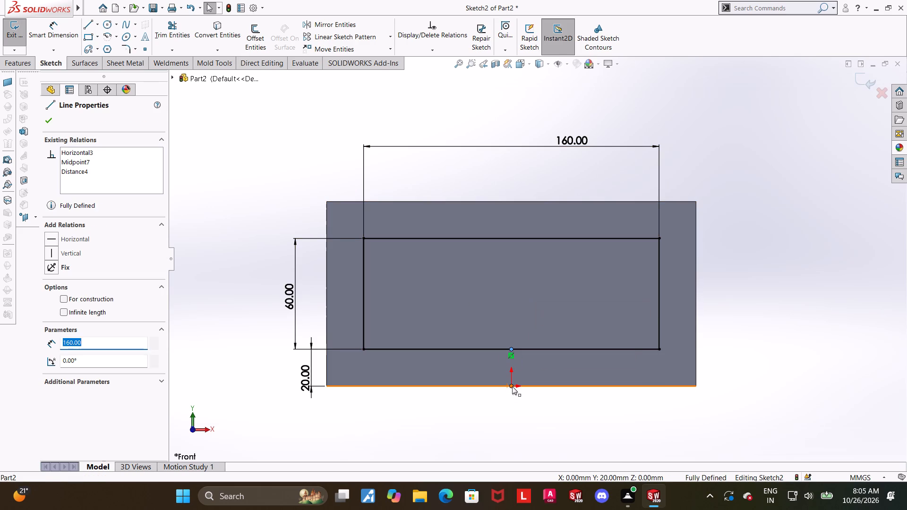
pyautogui.keyDown('ctrl'); pyautogui.click(512, 386); pyautogui.keyUp('ctrl')
pyautogui.click(51, 301)
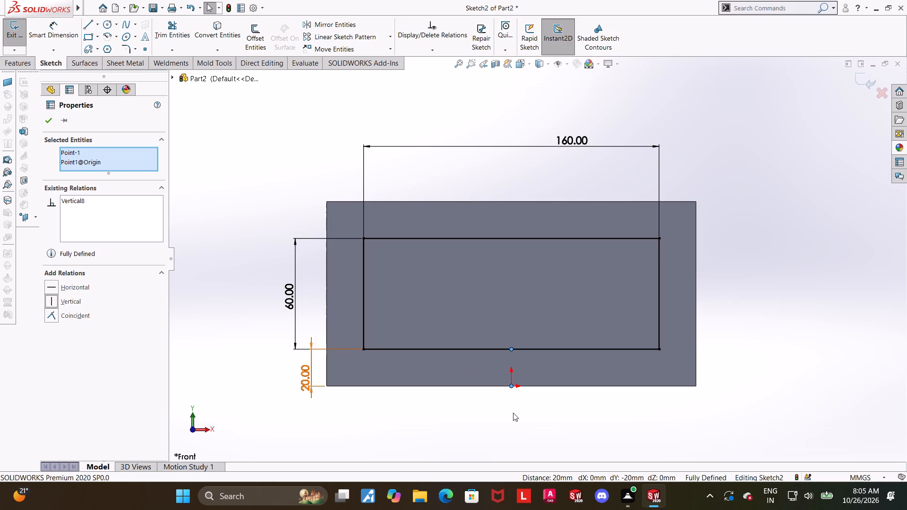
pyautogui.click(513, 413)
pyautogui.press('Escape')
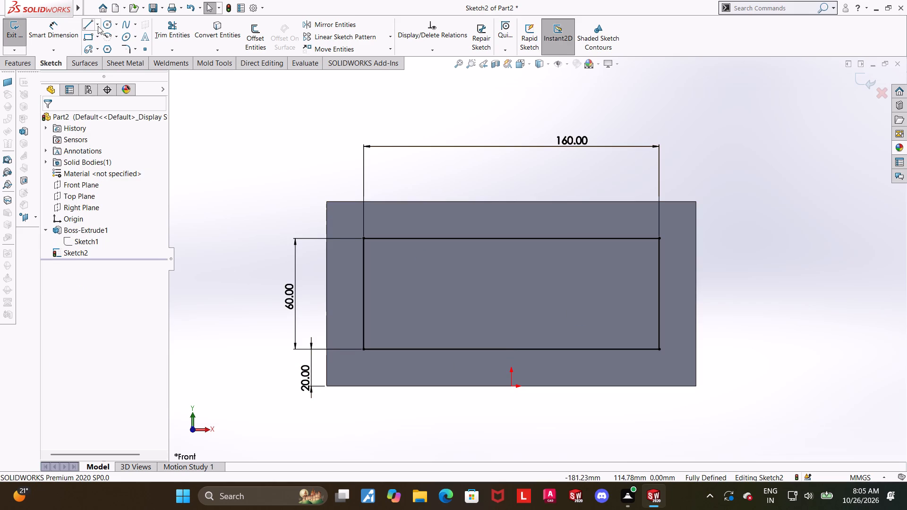
# Draw a vertical centerline from the origin up to a point inside the rectangle.
pyautogui.click(98, 26)
pyautogui.click(96, 52)
pyautogui.click(511, 387)
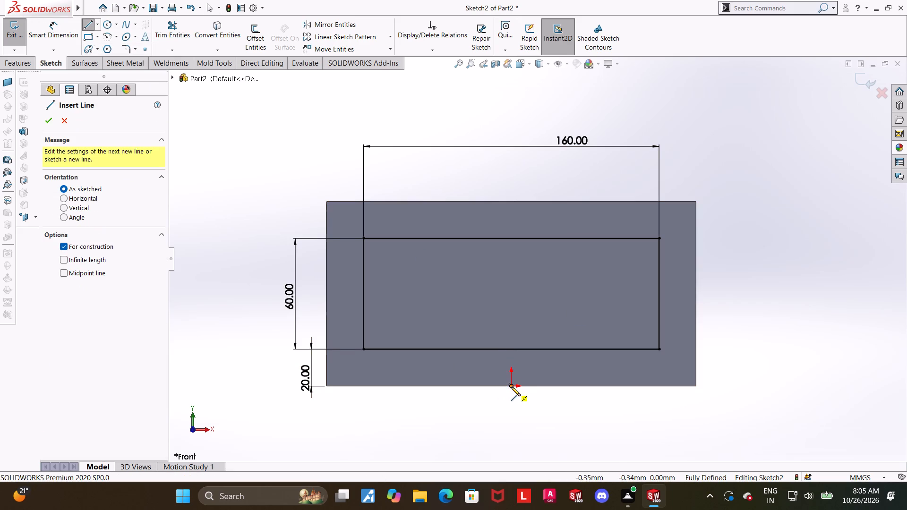
pyautogui.click(512, 306)
pyautogui.press('Escape')
pyautogui.press('Escape')
# Make the rectangle's two vertical sides symmetric about the centerline.
pyautogui.click(363, 313)
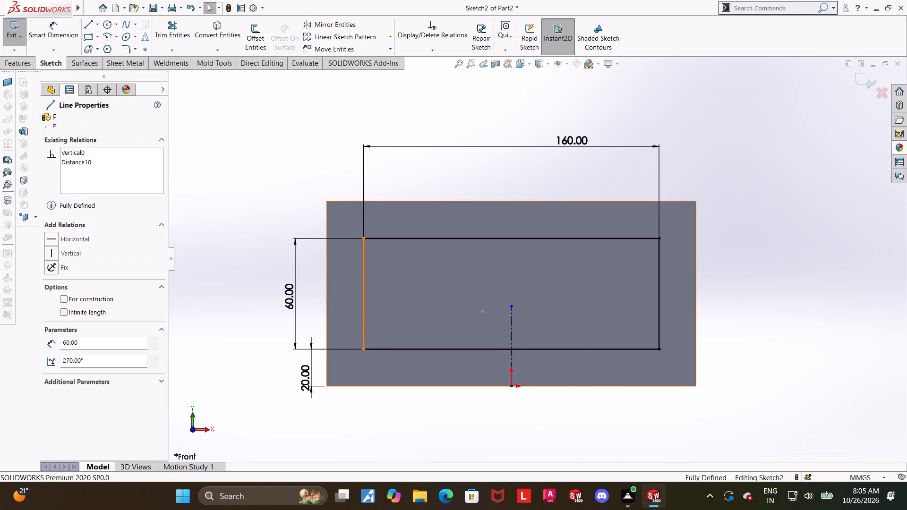
pyautogui.keyDown('ctrl'); pyautogui.click(513, 332); pyautogui.keyUp('ctrl')
pyautogui.keyDown('ctrl'); pyautogui.click(658, 302); pyautogui.keyUp('ctrl')
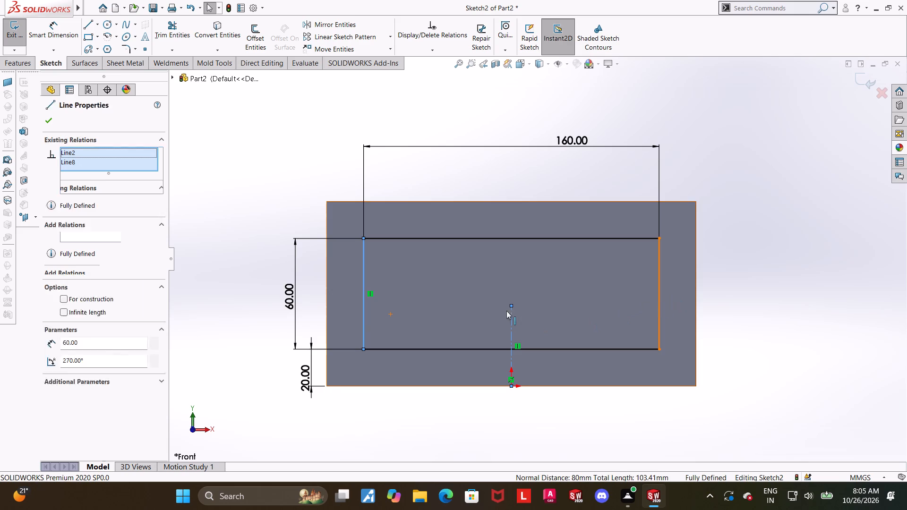
pyautogui.click(48, 368)
pyautogui.click(762, 432)
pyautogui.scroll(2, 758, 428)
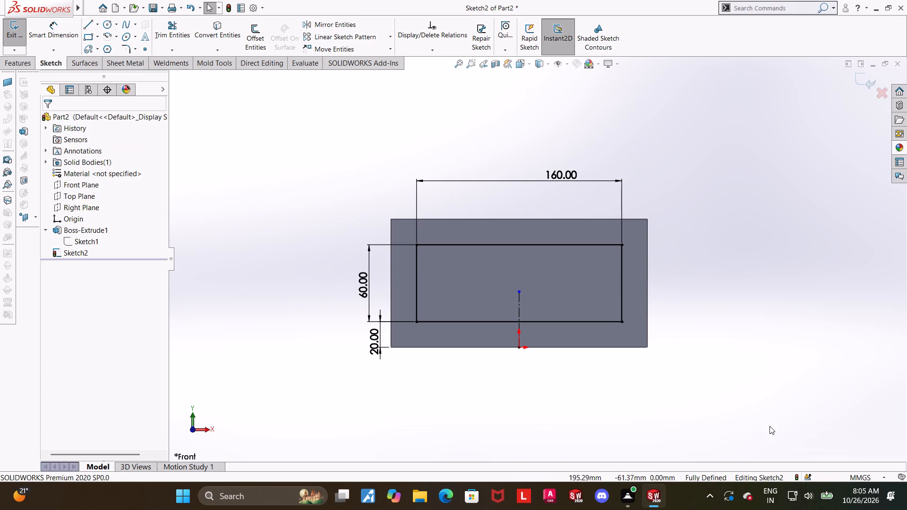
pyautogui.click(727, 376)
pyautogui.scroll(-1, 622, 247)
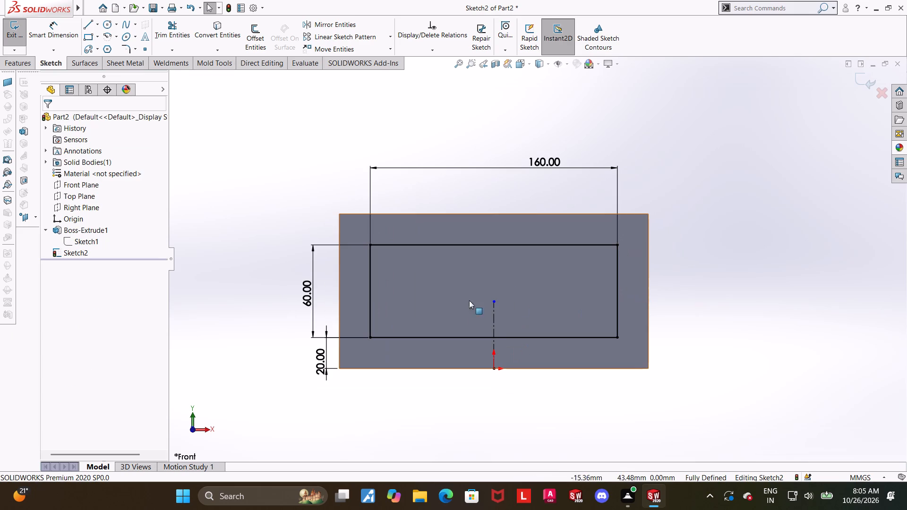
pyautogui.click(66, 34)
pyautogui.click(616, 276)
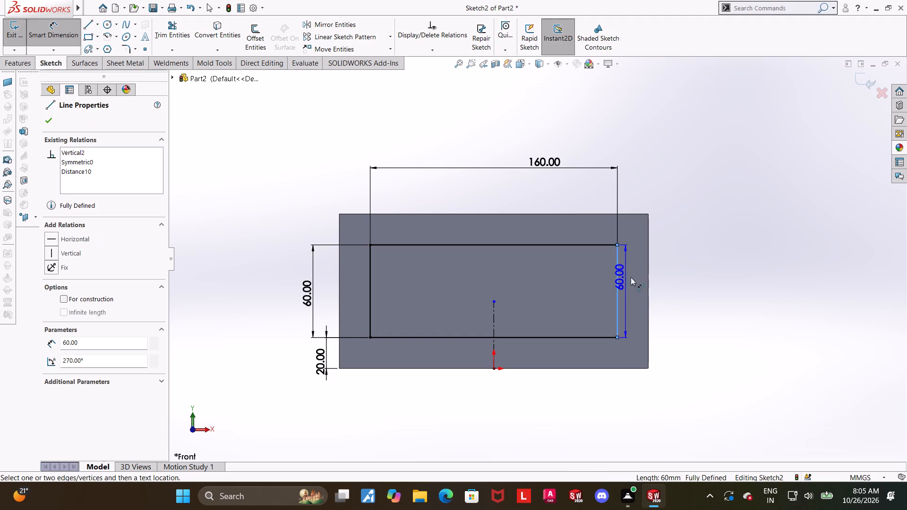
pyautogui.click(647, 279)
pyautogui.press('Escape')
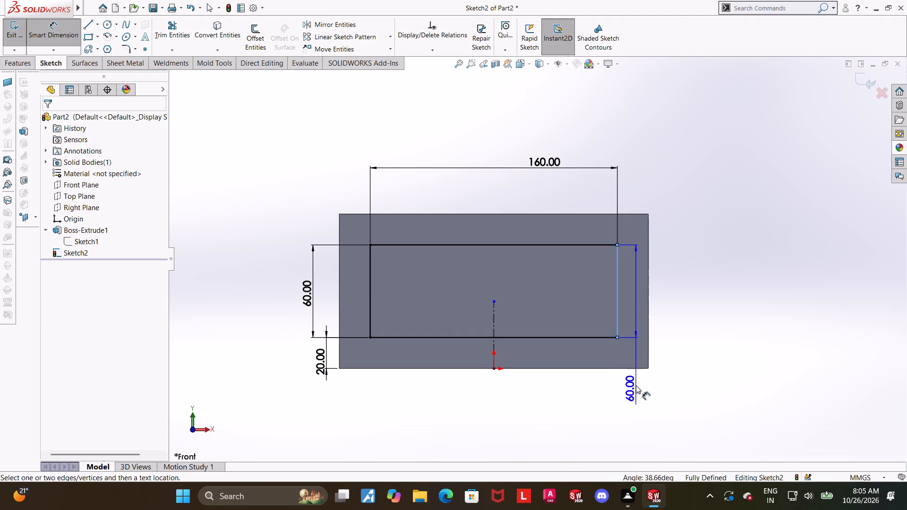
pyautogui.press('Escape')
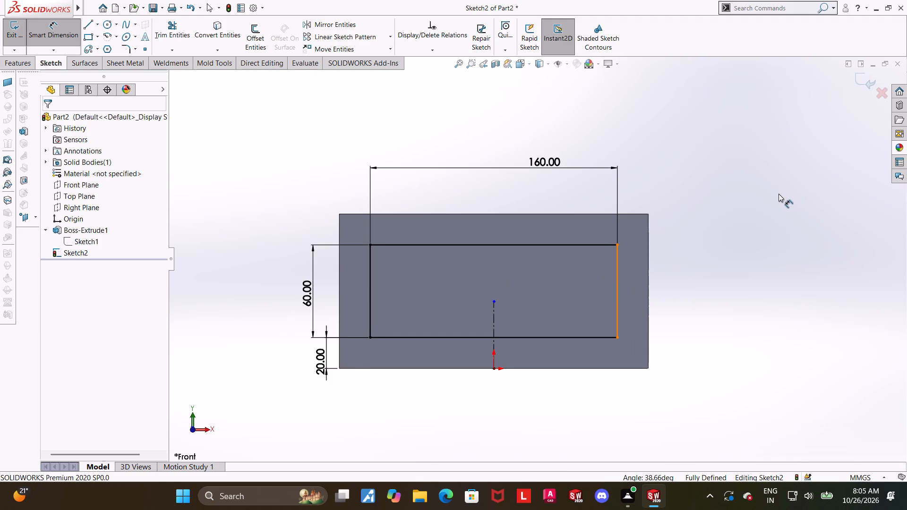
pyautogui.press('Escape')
# Exit the rectangle sketch on the Front Plane.
pyautogui.scroll(1, 780, 195)
pyautogui.moveTo(780, 196); pyautogui.dragTo(791, 199, button='middle')
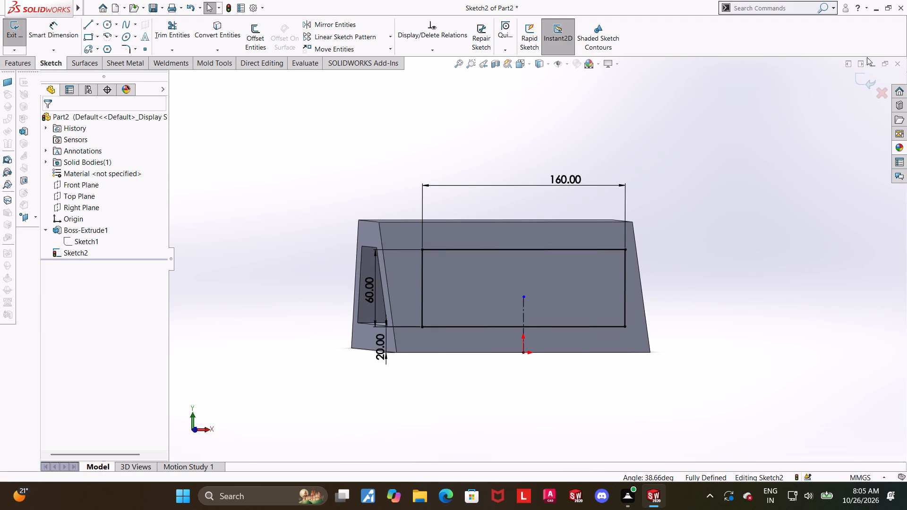
pyautogui.click(853, 80)
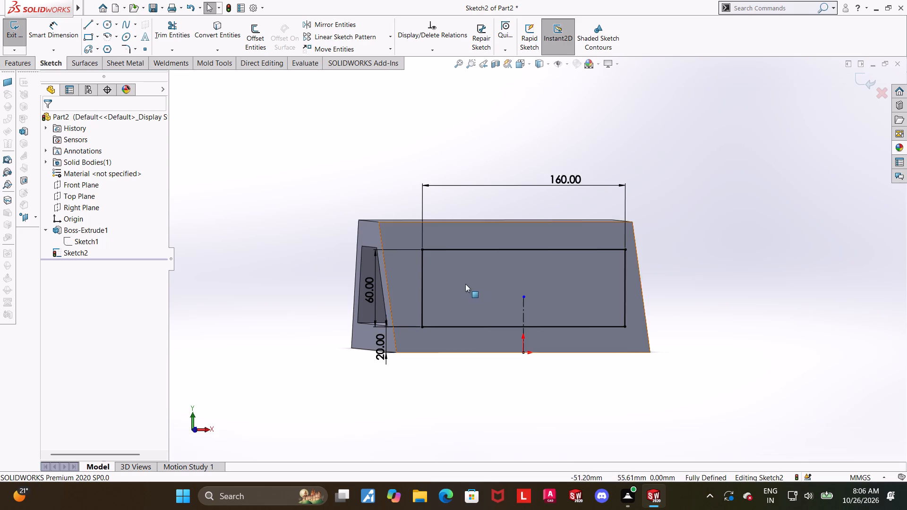
pyautogui.moveTo(471, 284); pyautogui.dragTo(531, 270, button='middle')
pyautogui.click(767, 415)
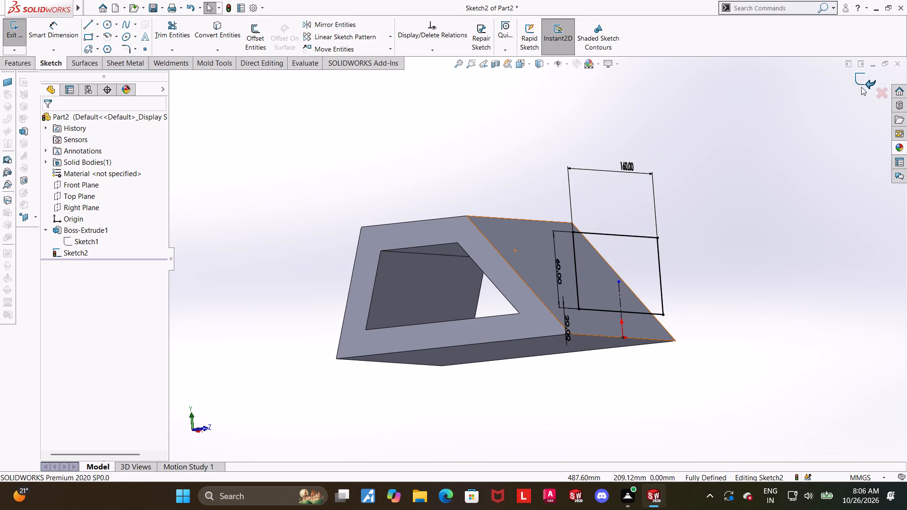
pyautogui.click(861, 87)
# Start an Extruded Cut from the rectangle sketch and check its preview against the trapezoidal body.
pyautogui.click(151, 40)
pyautogui.moveTo(359, 207); pyautogui.dragTo(392, 248, button='middle')
pyautogui.moveTo(383, 239); pyautogui.dragTo(378, 236, button='middle')
pyautogui.moveTo(400, 304); pyautogui.dragTo(395, 293, button='middle')
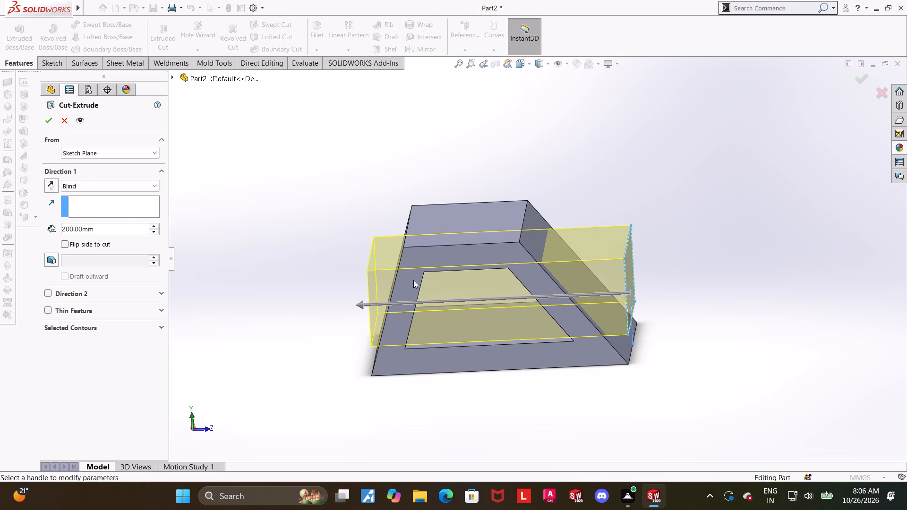
pyautogui.moveTo(482, 382); pyautogui.dragTo(490, 377, button='middle')
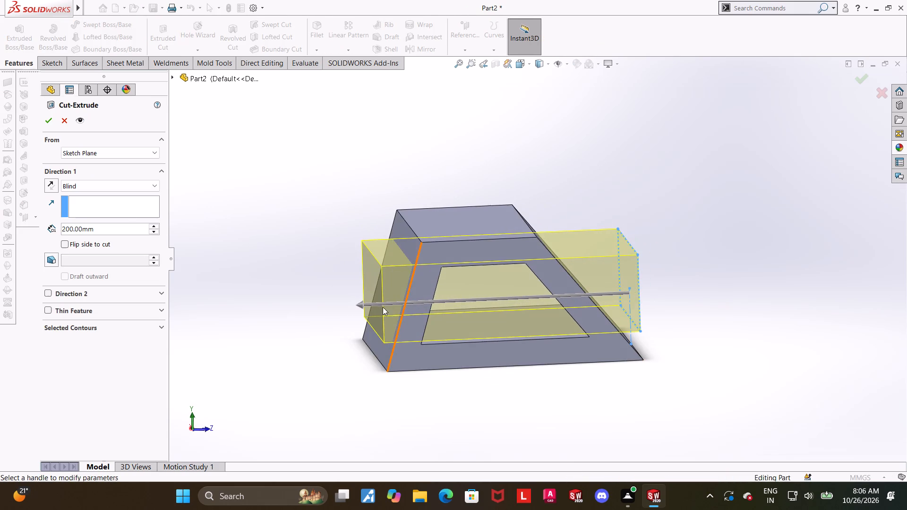
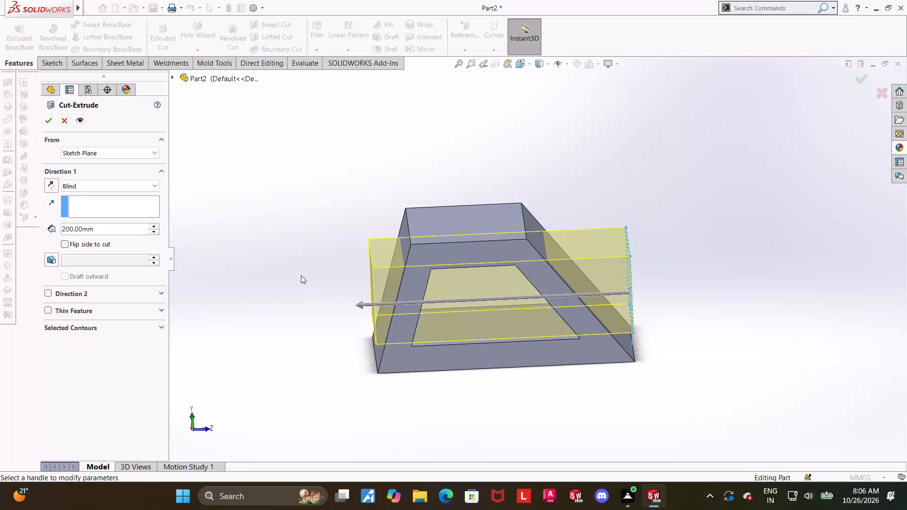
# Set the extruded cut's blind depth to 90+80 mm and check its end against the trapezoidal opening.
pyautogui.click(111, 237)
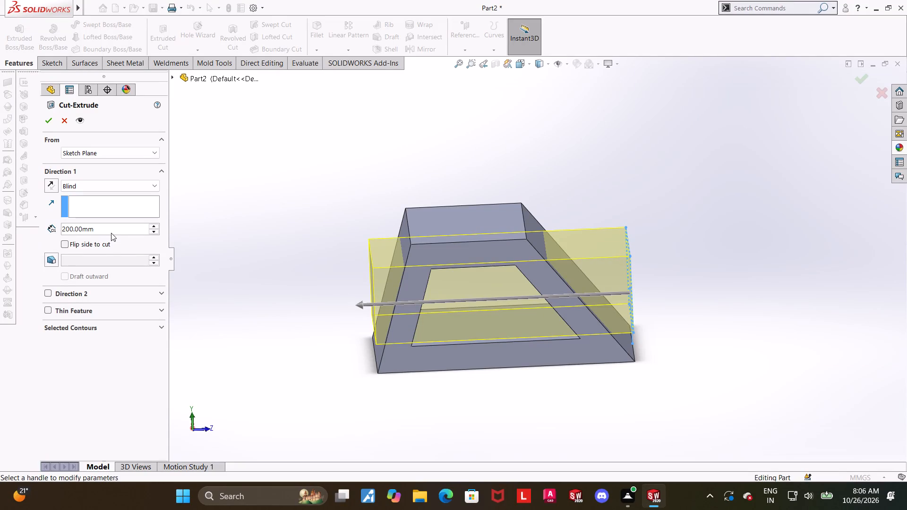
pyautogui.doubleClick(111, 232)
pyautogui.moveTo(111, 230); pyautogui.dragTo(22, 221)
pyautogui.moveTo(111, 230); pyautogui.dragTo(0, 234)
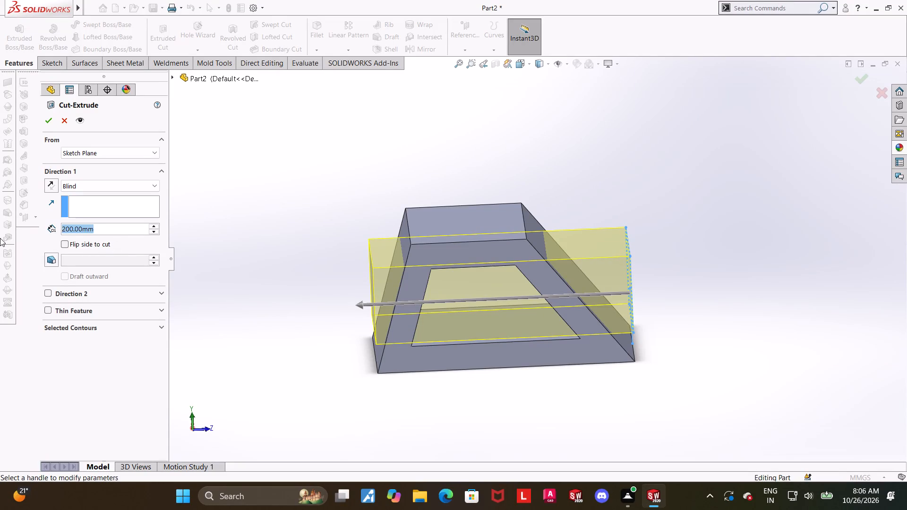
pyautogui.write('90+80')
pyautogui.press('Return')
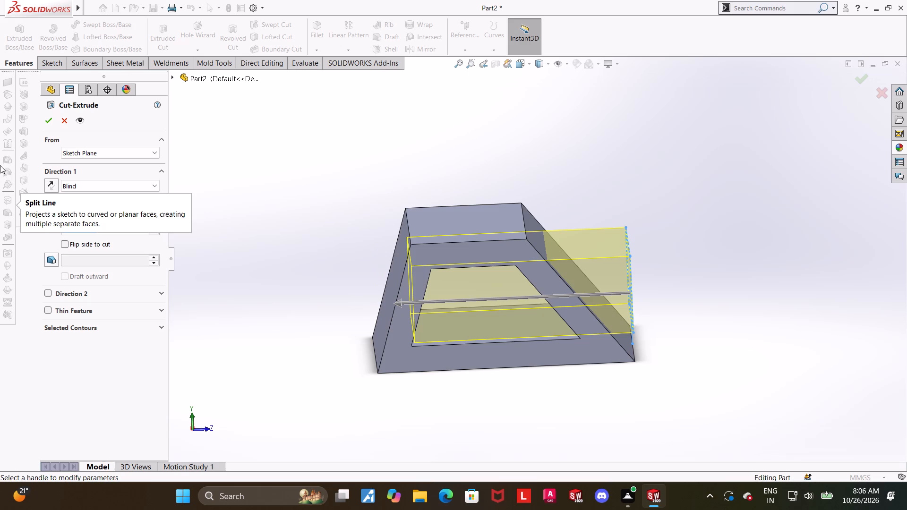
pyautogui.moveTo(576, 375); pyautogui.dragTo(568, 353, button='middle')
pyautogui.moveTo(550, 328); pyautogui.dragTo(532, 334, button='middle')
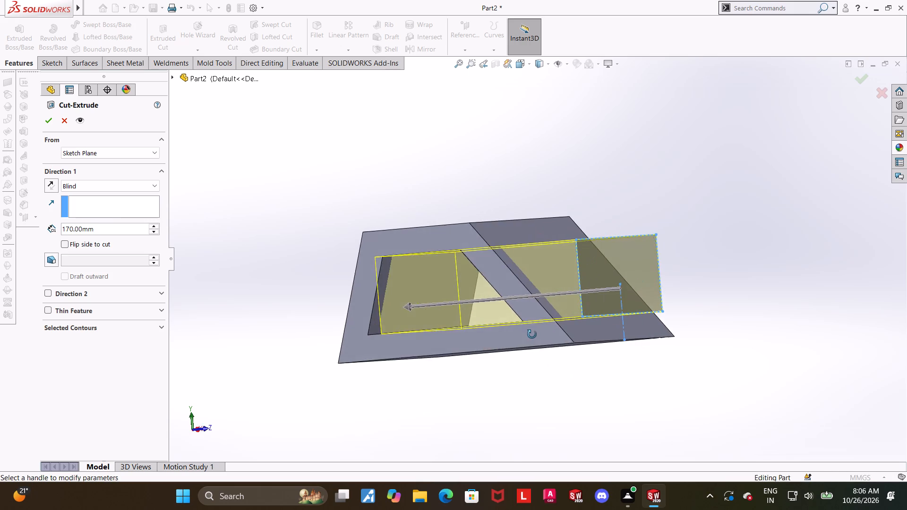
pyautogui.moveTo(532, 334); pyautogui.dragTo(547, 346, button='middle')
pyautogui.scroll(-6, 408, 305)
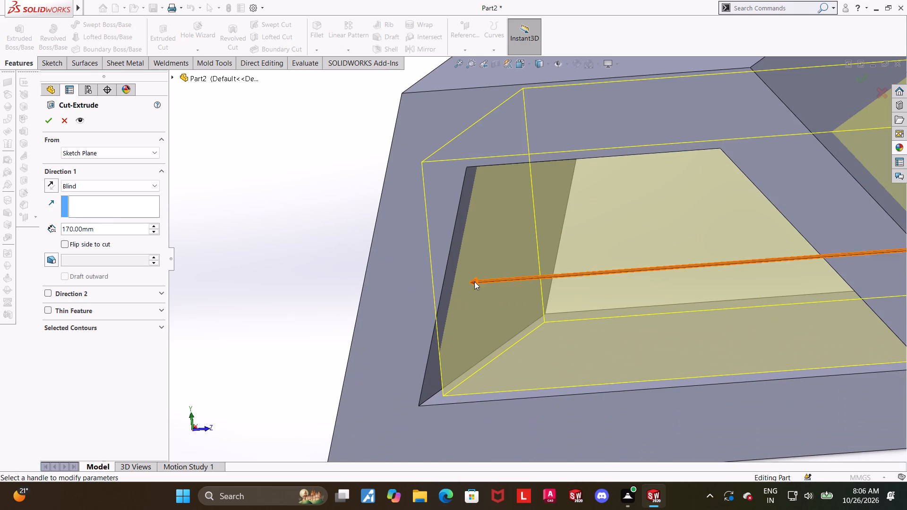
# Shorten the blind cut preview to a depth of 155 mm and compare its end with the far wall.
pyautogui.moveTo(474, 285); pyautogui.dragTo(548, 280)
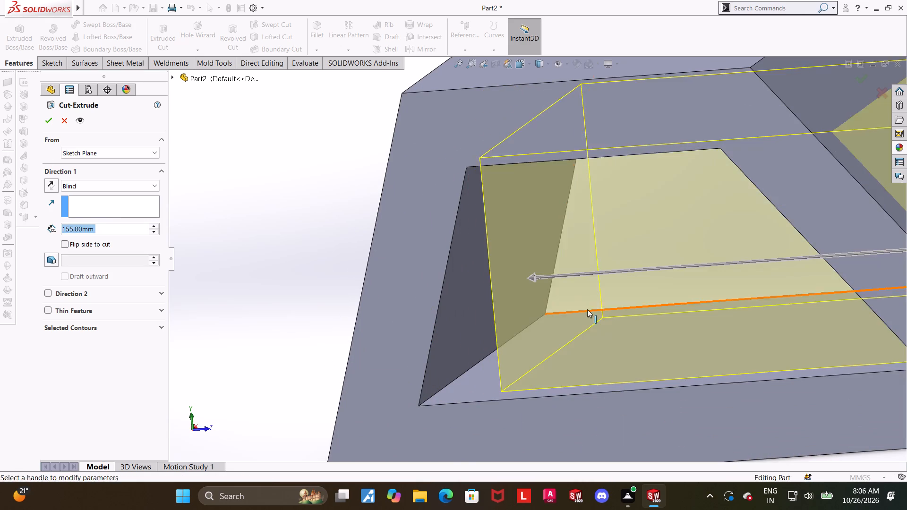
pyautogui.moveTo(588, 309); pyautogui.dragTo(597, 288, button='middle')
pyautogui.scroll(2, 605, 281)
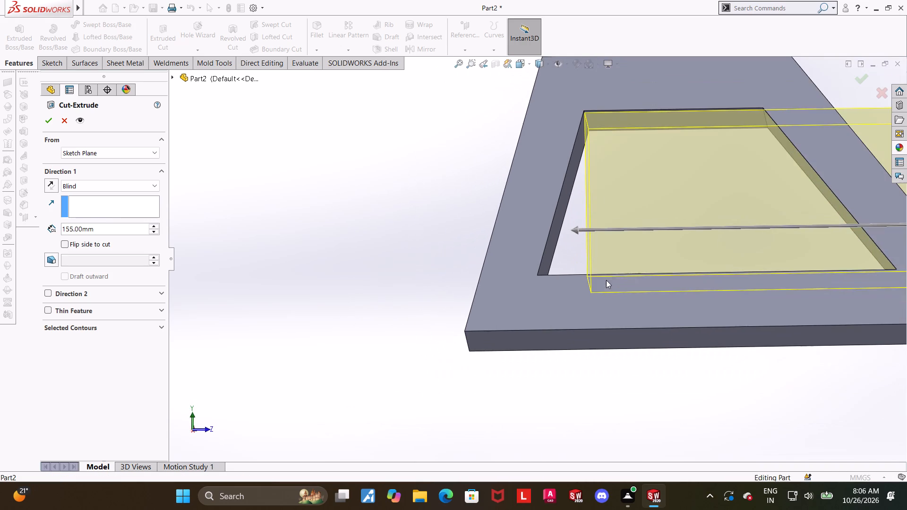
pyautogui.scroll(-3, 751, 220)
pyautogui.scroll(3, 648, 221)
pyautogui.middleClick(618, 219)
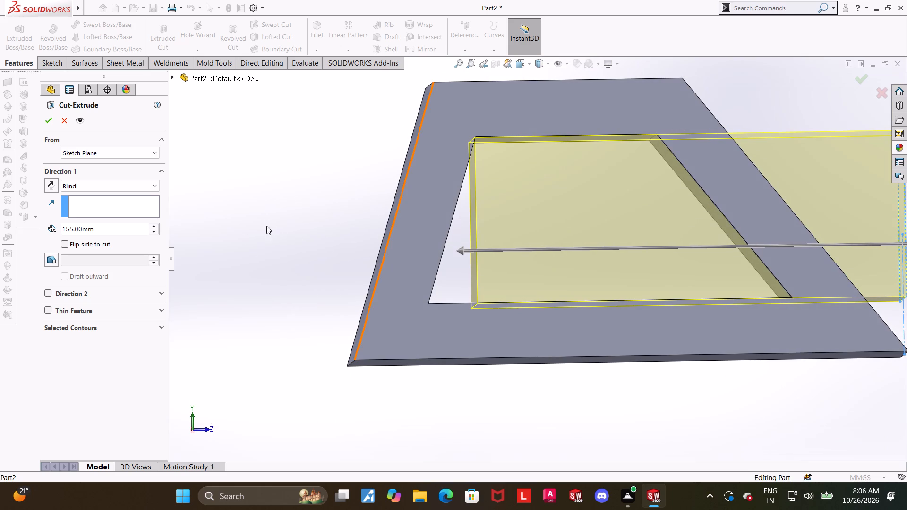
# Set the blind cut depth to 150 mm and complete the Cut-Extrude through the sloped wall.
pyautogui.click(130, 226)
pyautogui.moveTo(130, 228); pyautogui.dragTo(31, 231)
pyautogui.write('150')
pyautogui.press('Return')
pyautogui.click(45, 118)
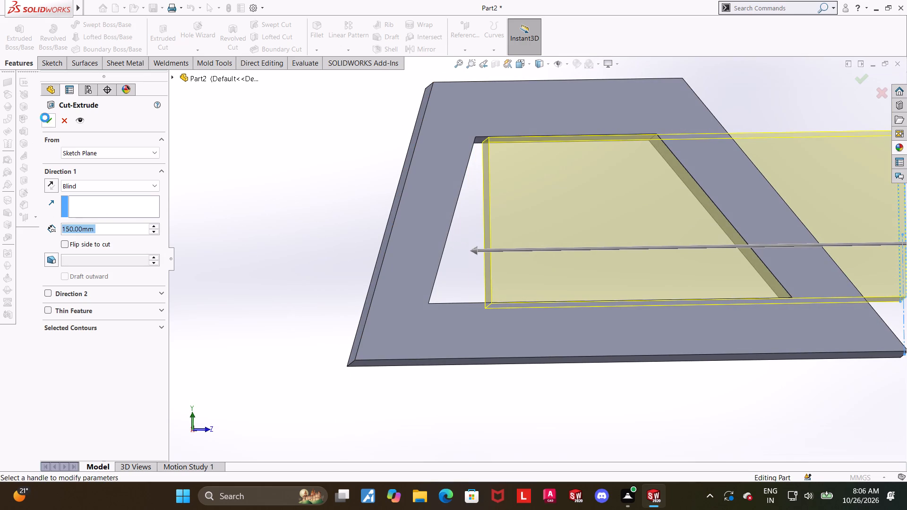
pyautogui.scroll(4, 418, 275)
pyautogui.moveTo(614, 281); pyautogui.dragTo(561, 289, button='middle')
pyautogui.click(804, 348)
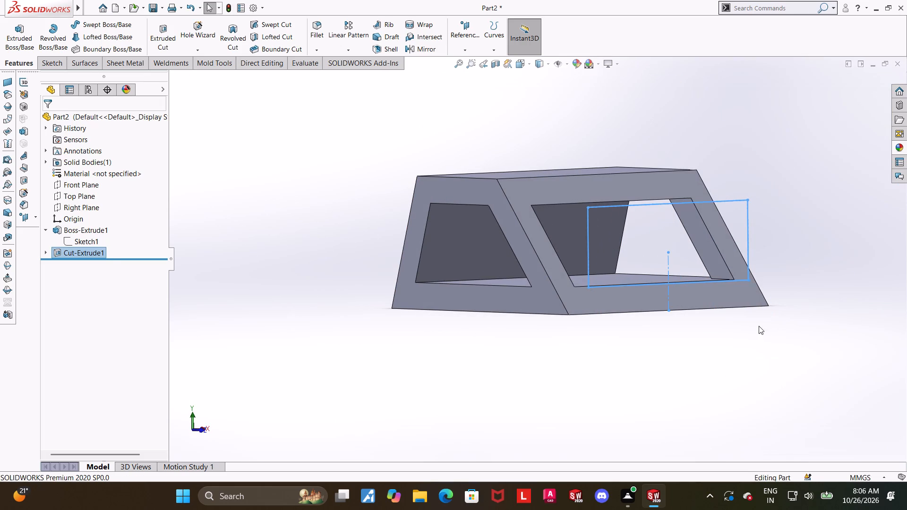
# Start a new sketch on the part's flat top face and view it face-on.
pyautogui.moveTo(755, 327); pyautogui.dragTo(730, 337, button='middle')
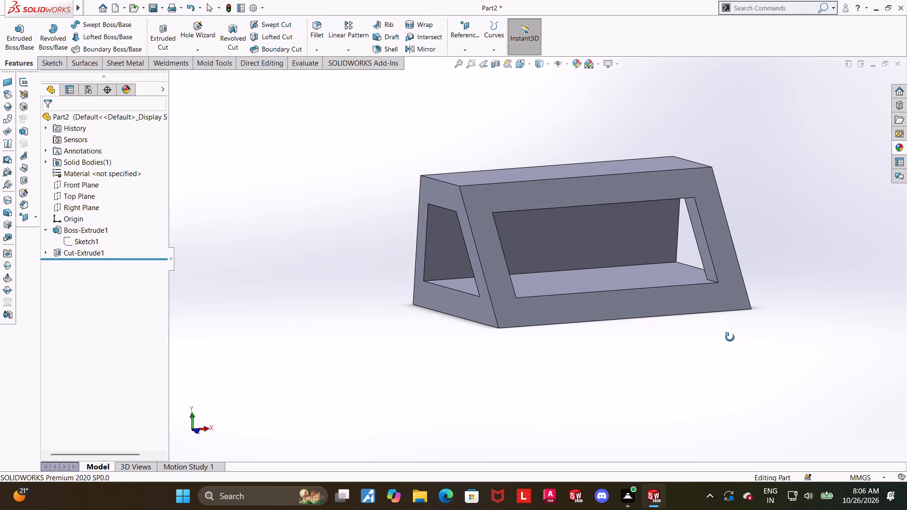
pyautogui.moveTo(730, 337); pyautogui.dragTo(824, 343, button='middle')
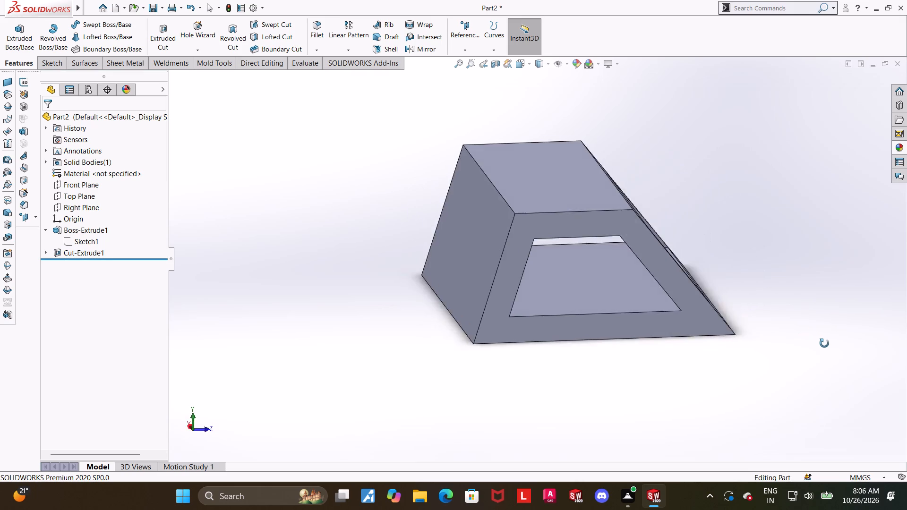
pyautogui.moveTo(824, 343); pyautogui.dragTo(796, 350, button='middle')
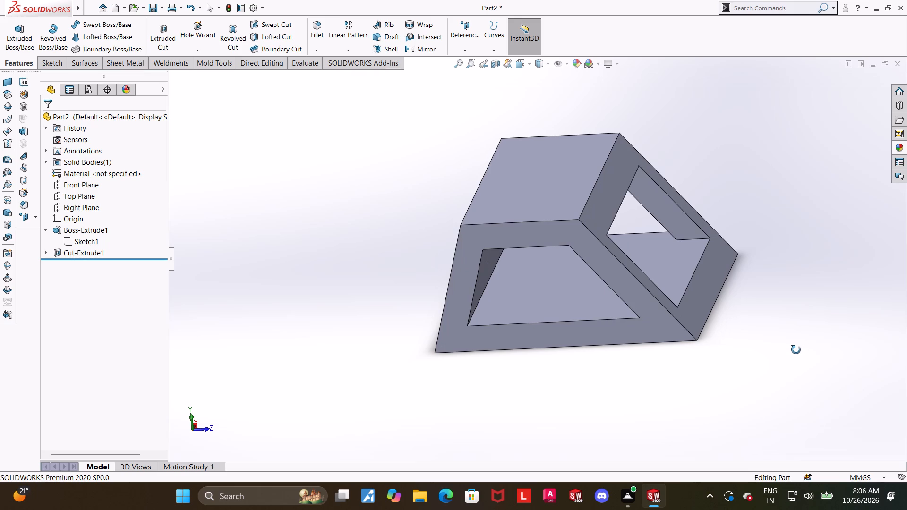
pyautogui.moveTo(796, 350); pyautogui.dragTo(811, 358, button='middle')
pyautogui.click(540, 186)
pyautogui.click(584, 162)
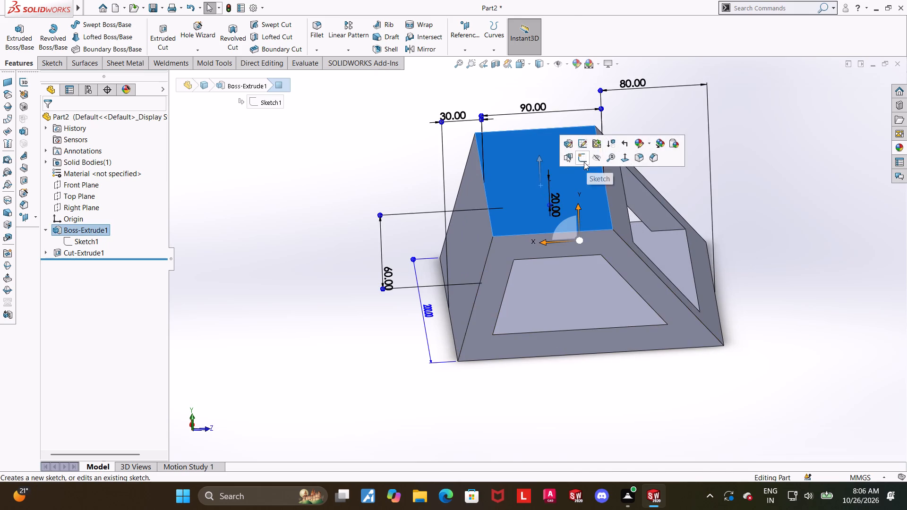
pyautogui.click(65, 272)
pyautogui.click(74, 264)
pyautogui.click(101, 249)
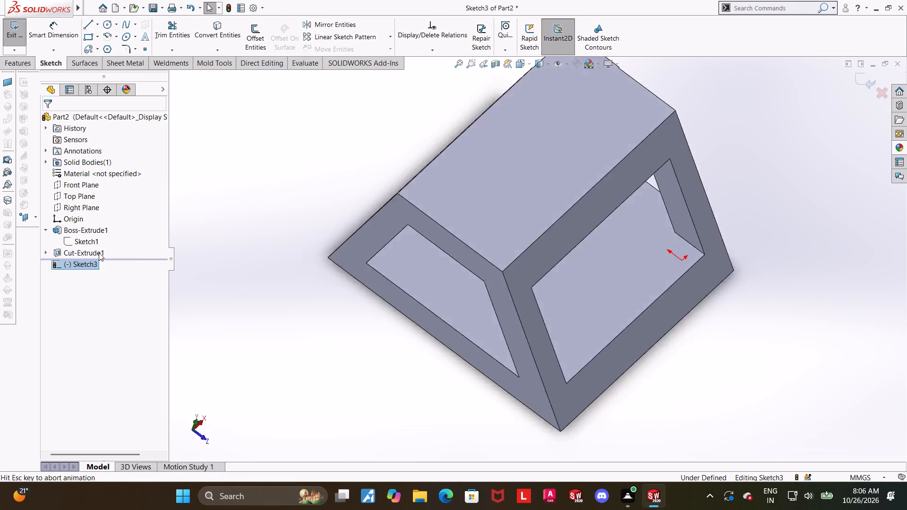
pyautogui.scroll(3, 206, 287)
pyautogui.scroll(-2, 615, 314)
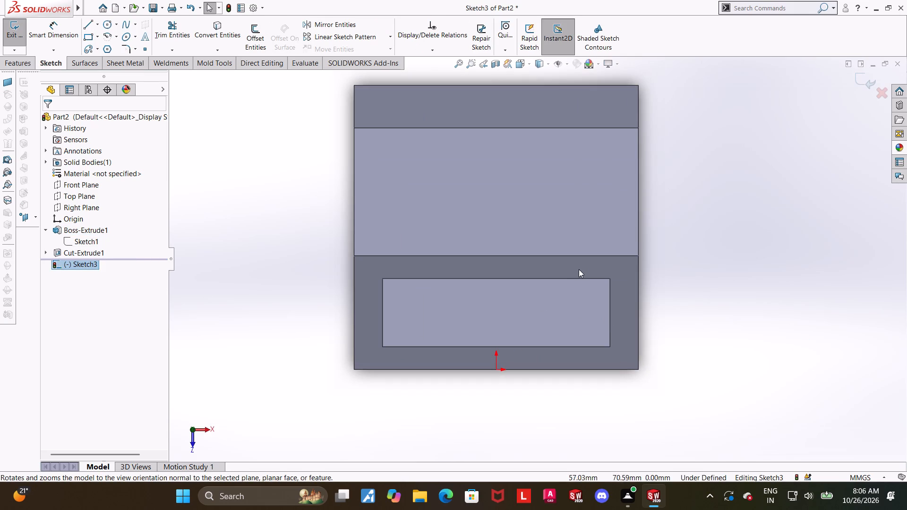
# Sketch a corner rectangle about 162 × 57 mm over the front part of the top face, overlapping the sloped wall's opening.
pyautogui.click(91, 37)
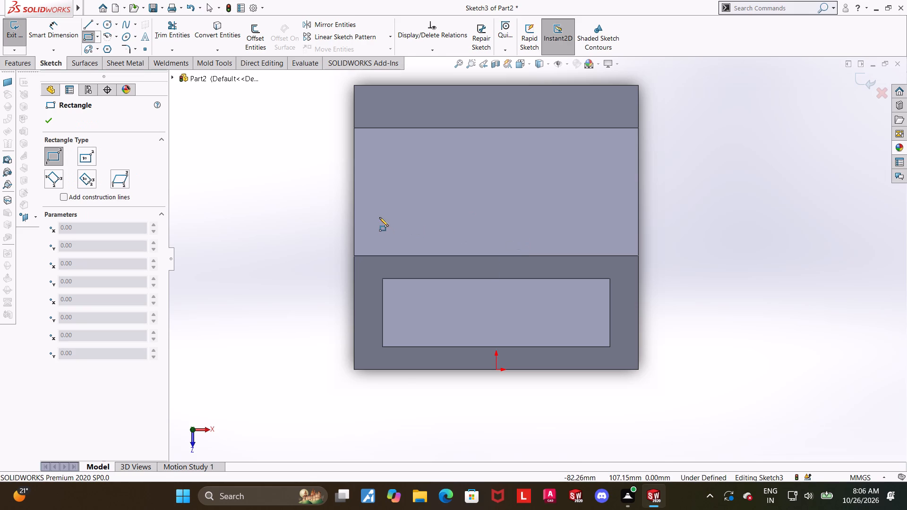
pyautogui.click(380, 214)
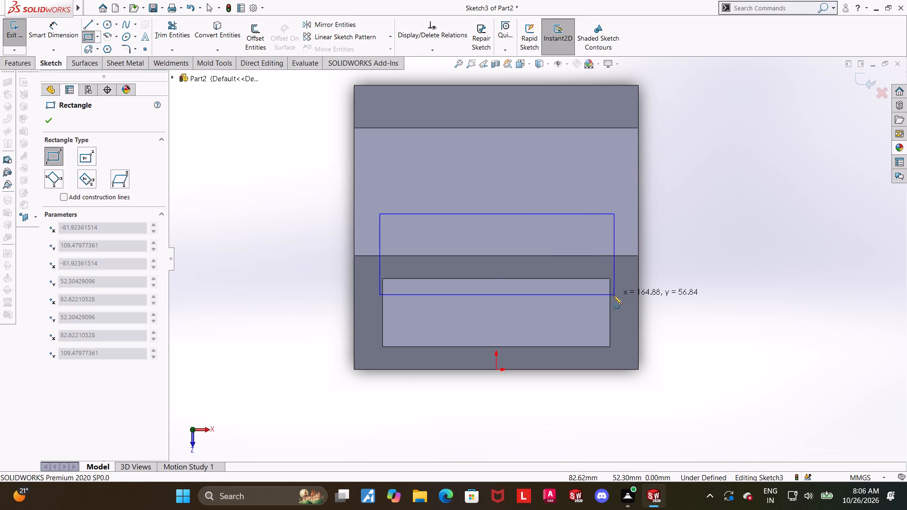
pyautogui.click(610, 296)
pyautogui.press('Escape')
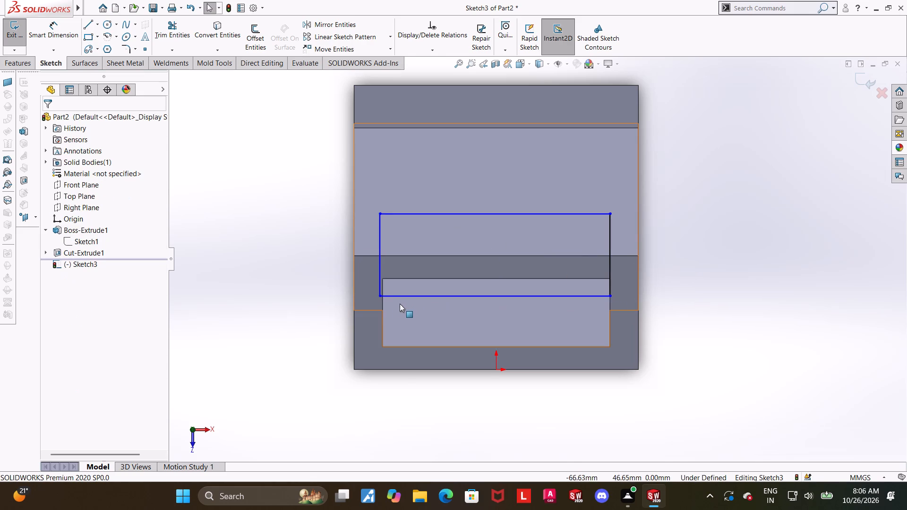
# Make the rectangle's left side collinear with the left edge of the existing rectangular opening.
pyautogui.scroll(-4, 398, 289)
pyautogui.press('Escape')
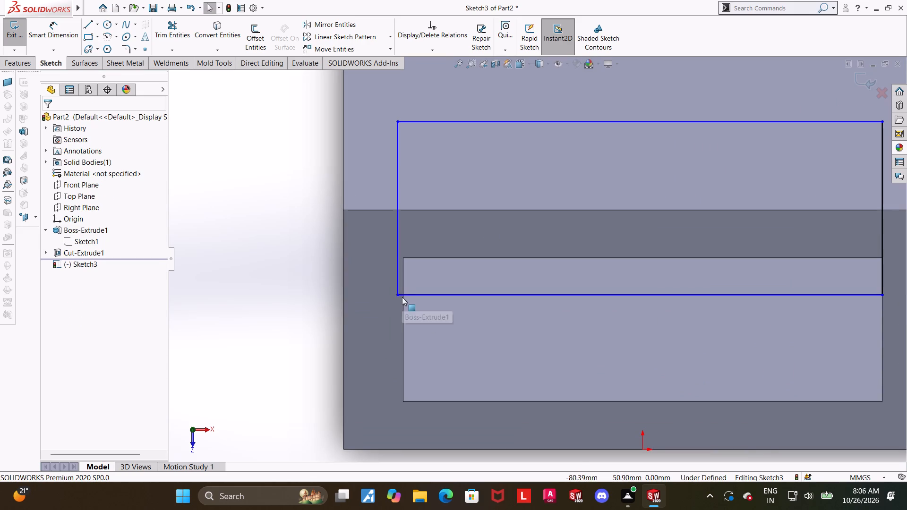
pyautogui.click(402, 300)
pyautogui.keyDown('ctrl'); pyautogui.click(400, 263); pyautogui.keyUp('ctrl')
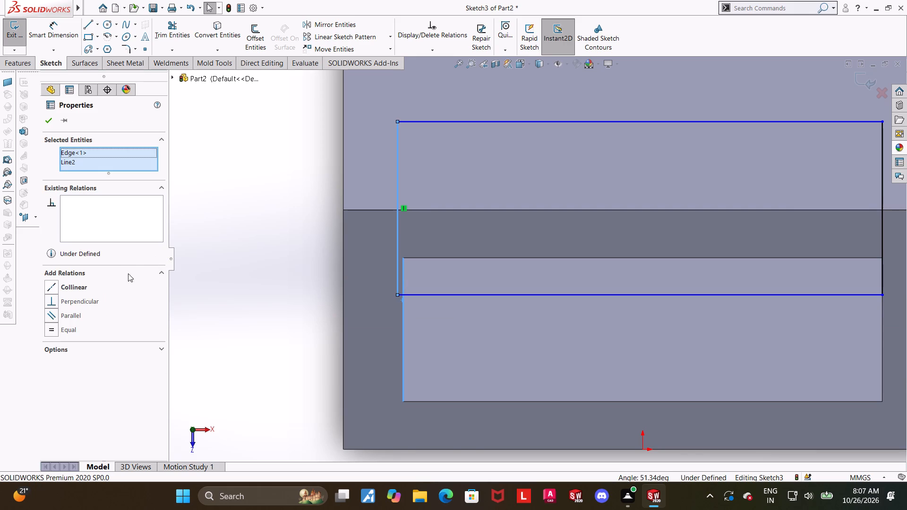
pyautogui.click(54, 289)
pyautogui.scroll(5, 284, 278)
pyautogui.click(738, 272)
# Dimension the rectangle's rear side 80 mm from the part's rear outer edge.
pyautogui.scroll(-2, 738, 235)
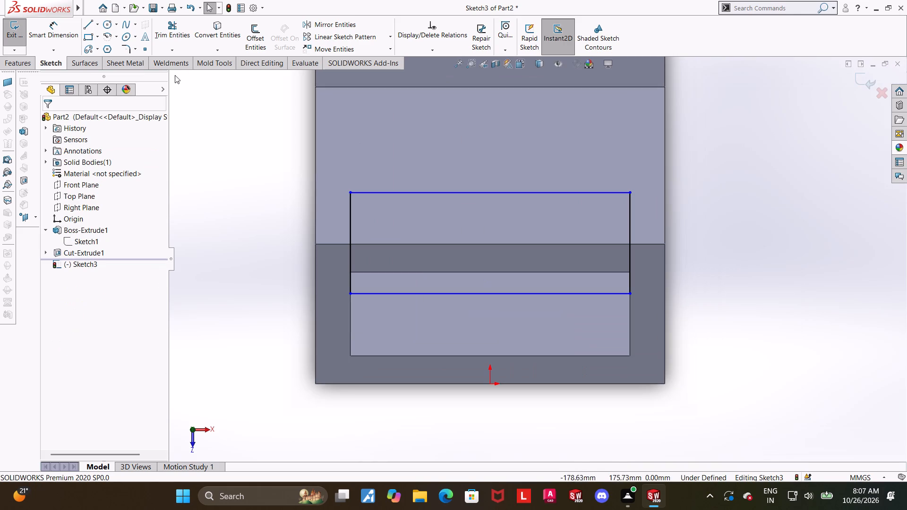
pyautogui.click(61, 37)
pyautogui.scroll(2, 371, 119)
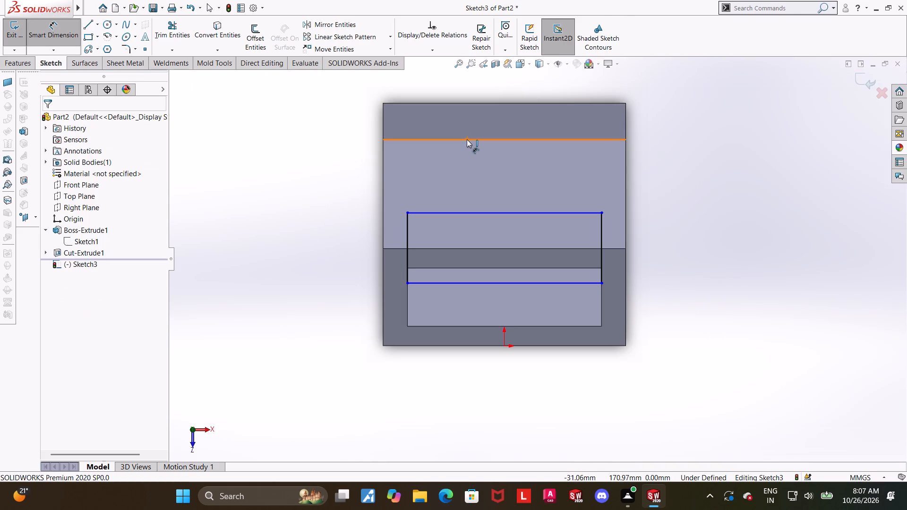
pyautogui.click(468, 102)
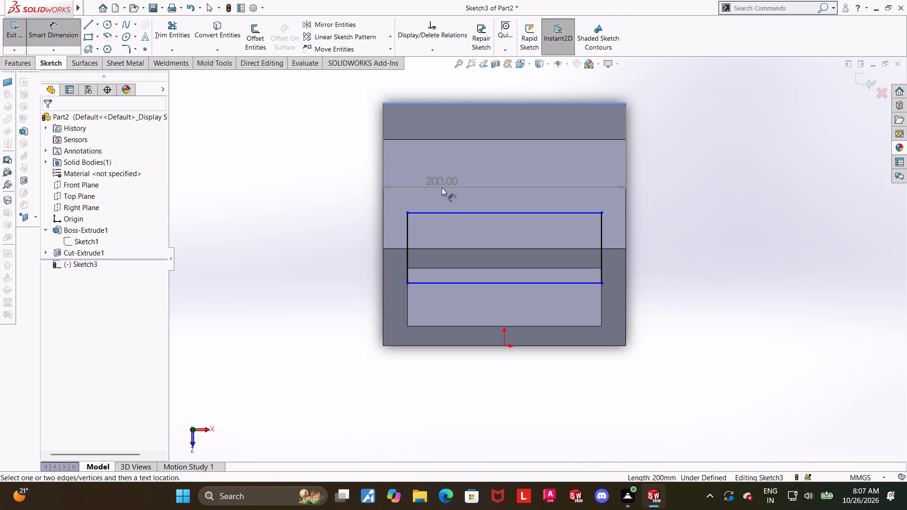
pyautogui.click(448, 212)
pyautogui.click(287, 179)
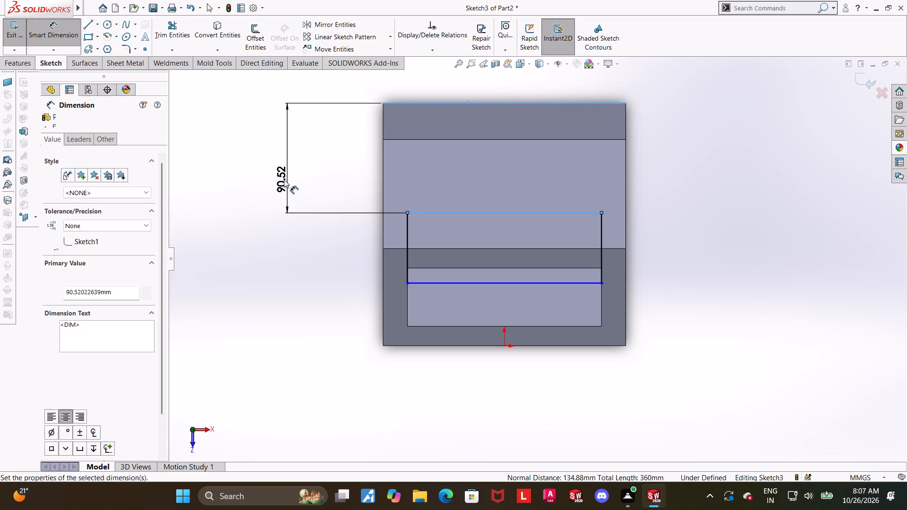
pyautogui.write('80')
pyautogui.press('Return')
pyautogui.press('Escape')
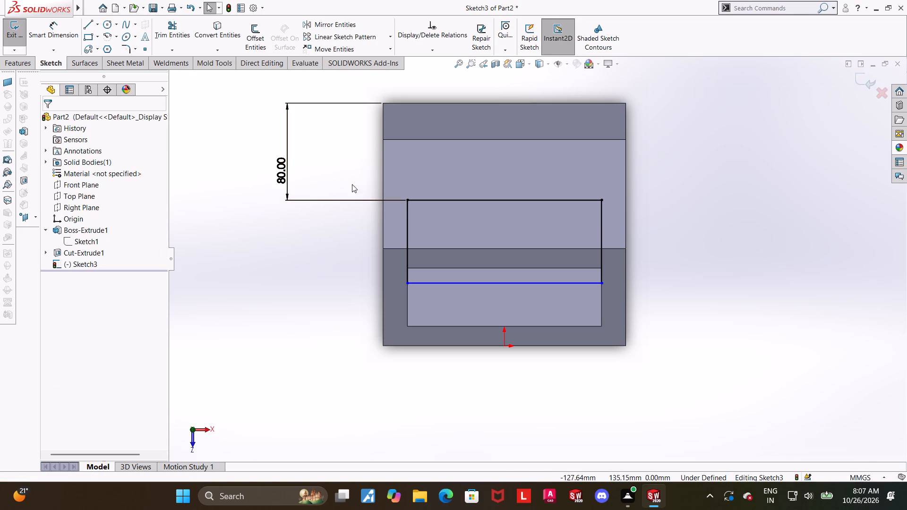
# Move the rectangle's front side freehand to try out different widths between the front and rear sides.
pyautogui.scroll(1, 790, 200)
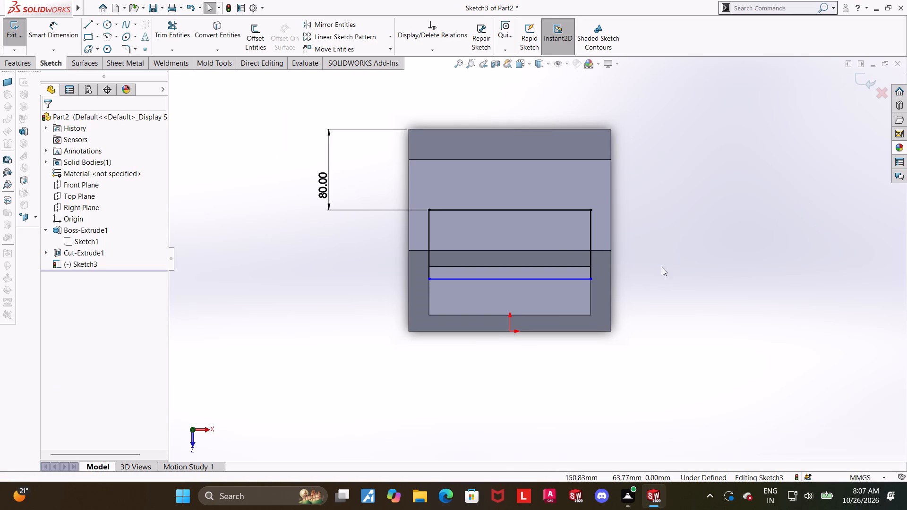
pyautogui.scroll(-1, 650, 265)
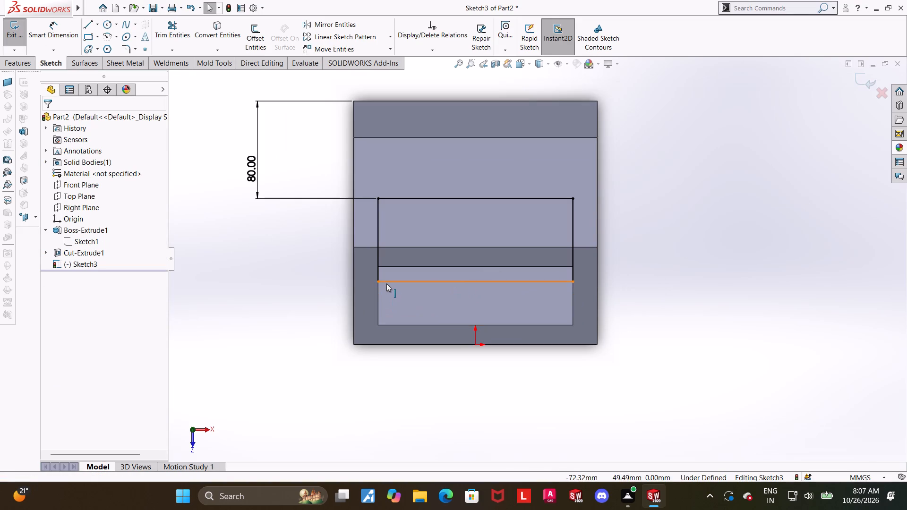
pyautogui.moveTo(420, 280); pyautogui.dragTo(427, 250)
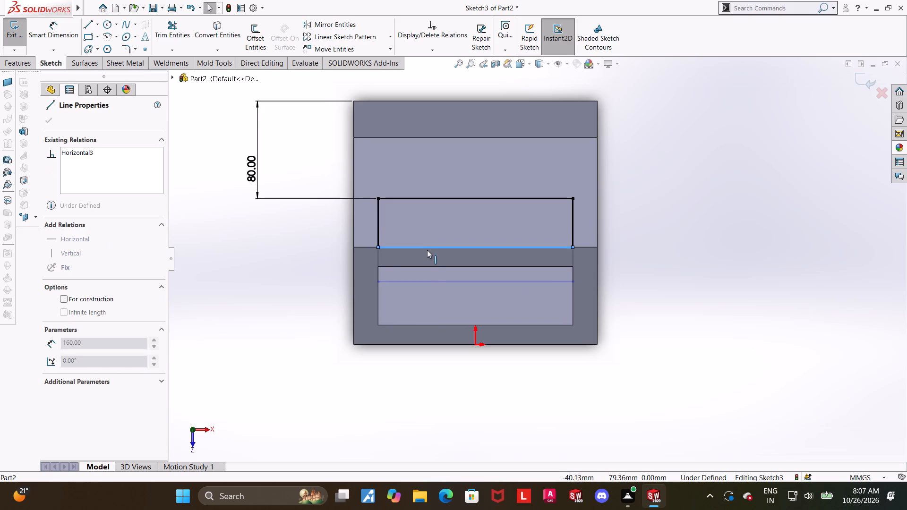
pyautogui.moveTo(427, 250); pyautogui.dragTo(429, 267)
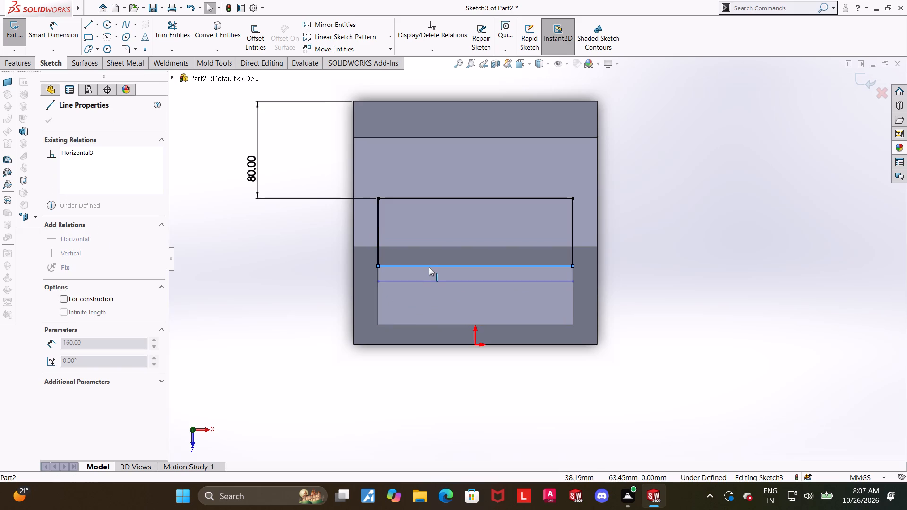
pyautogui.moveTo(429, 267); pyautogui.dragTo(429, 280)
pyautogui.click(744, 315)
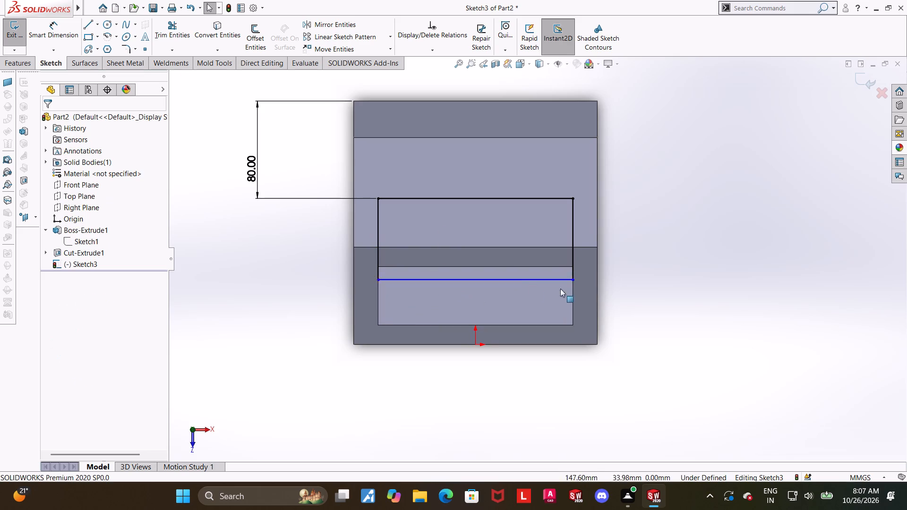
# Dimension the distance between the rectangle's front and rear sides as 60 mm.
pyautogui.click(41, 25)
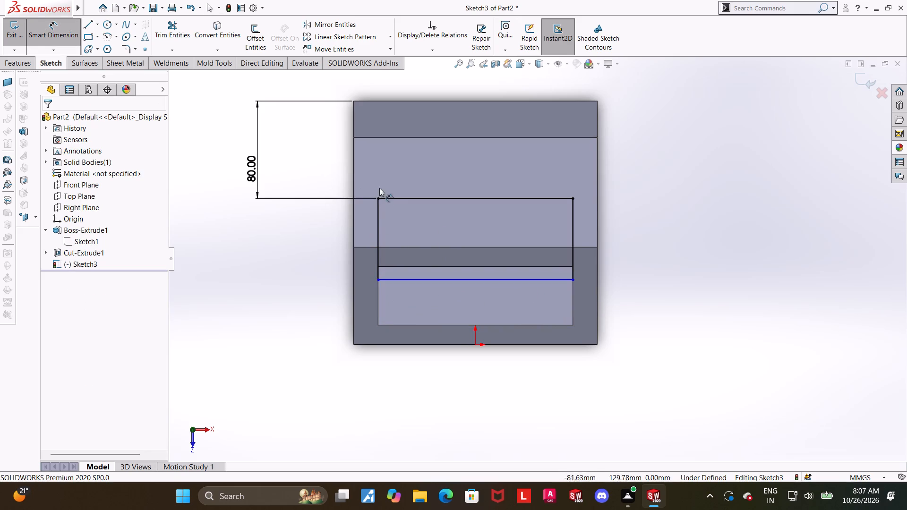
pyautogui.click(396, 198)
pyautogui.click(394, 279)
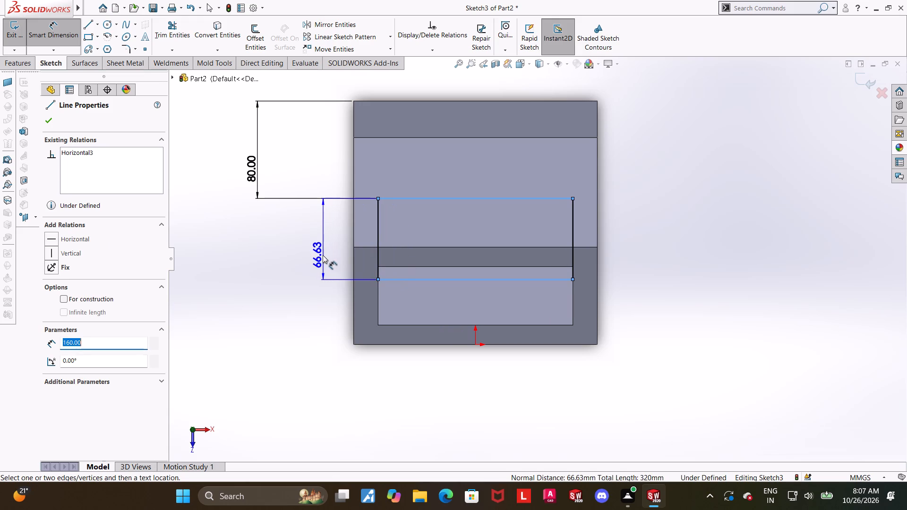
pyautogui.click(323, 255)
pyautogui.write('60')
pyautogui.press('Return')
pyautogui.press('Escape')
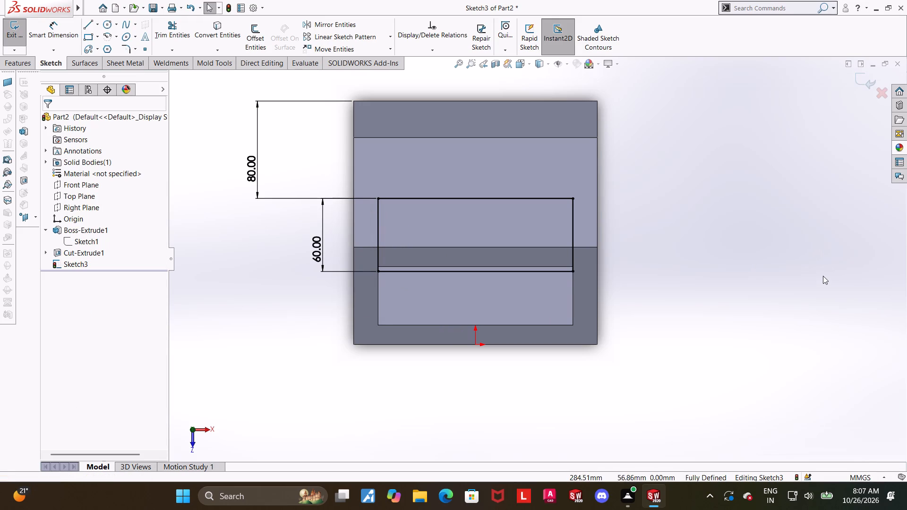
# Close the sketch and cut-extrude the 160 × 60 mm rectangle through the upper wall only, stopping before the floor.
pyautogui.scroll(2, 734, 288)
pyautogui.moveTo(720, 290); pyautogui.dragTo(806, 310, button='middle')
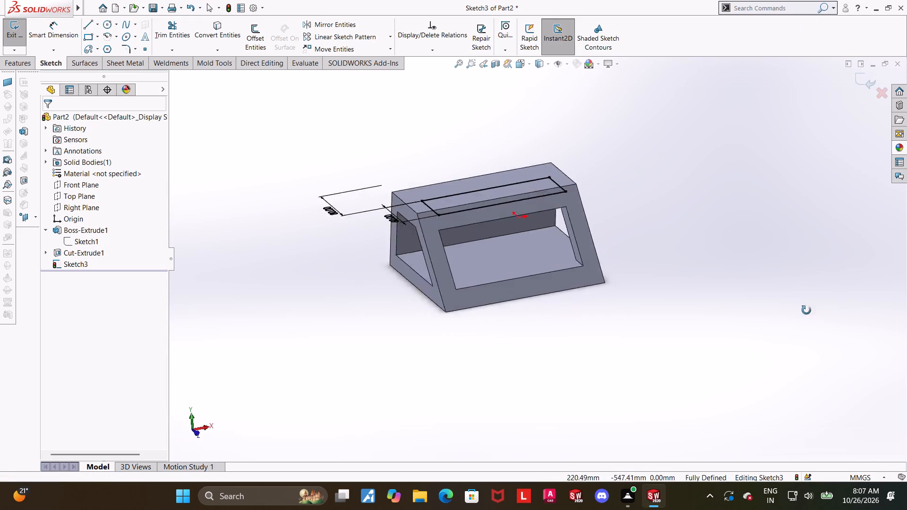
pyautogui.moveTo(806, 310); pyautogui.dragTo(821, 310, button='middle')
pyautogui.moveTo(467, 195); pyautogui.dragTo(467, 224, button='middle')
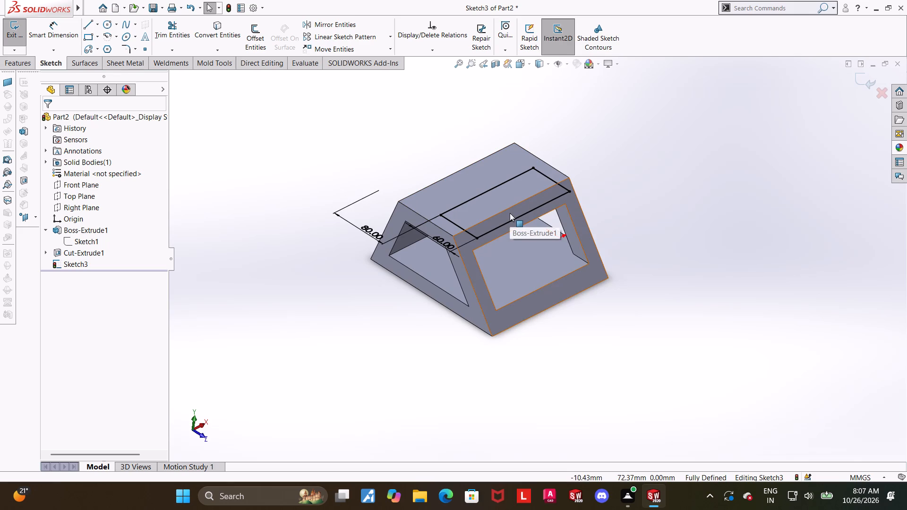
pyautogui.scroll(-1, 565, 214)
pyautogui.moveTo(548, 239); pyautogui.dragTo(540, 265, button='middle')
pyautogui.scroll(-2, 512, 229)
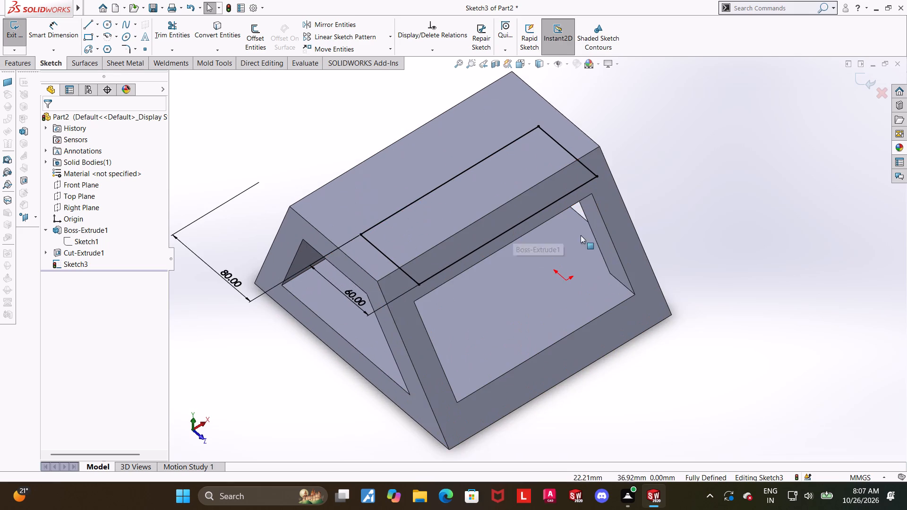
pyautogui.moveTo(656, 231); pyautogui.dragTo(644, 269, button='middle')
pyautogui.click(856, 85)
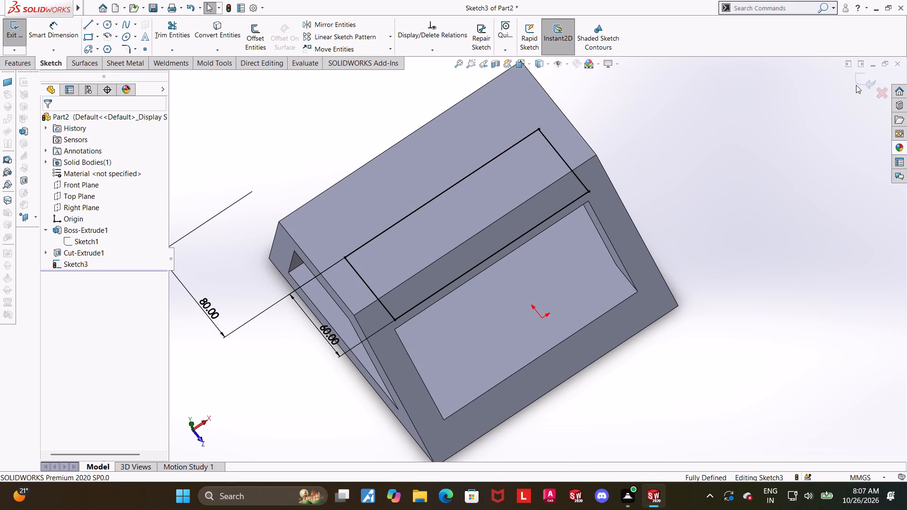
pyautogui.click(862, 85)
pyautogui.click(161, 33)
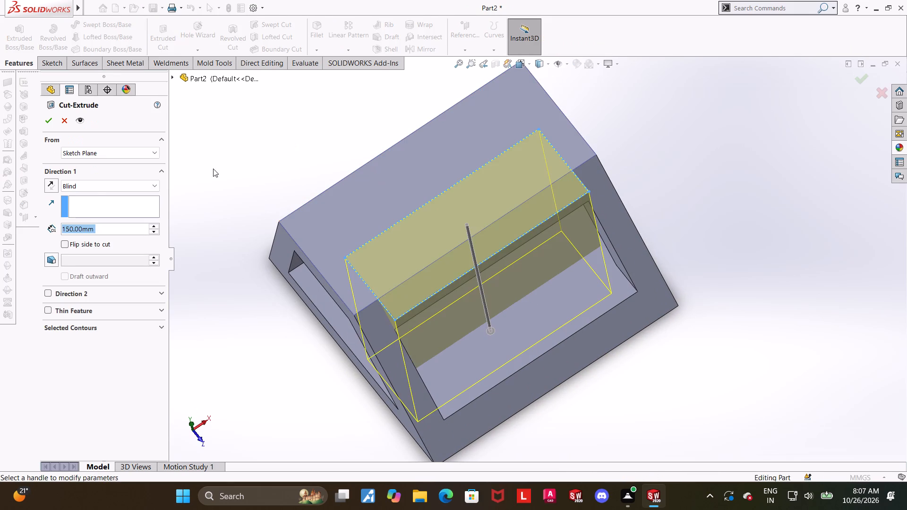
pyautogui.click(94, 185)
pyautogui.click(95, 221)
pyautogui.moveTo(359, 203); pyautogui.dragTo(363, 115, button='middle')
pyautogui.click(46, 121)
pyautogui.click(823, 170)
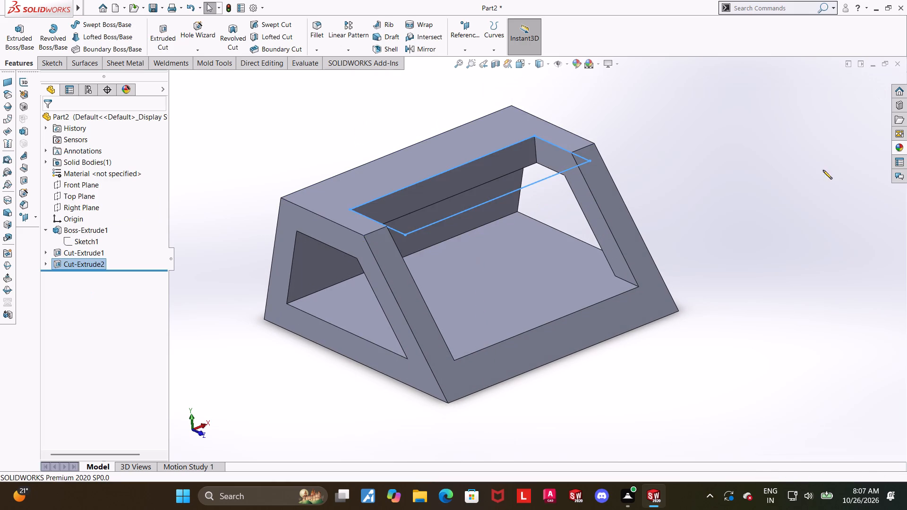
# Inspect the part's top and sloped-wall openings and its inner floor from several angles.
pyautogui.middleClick(769, 186)
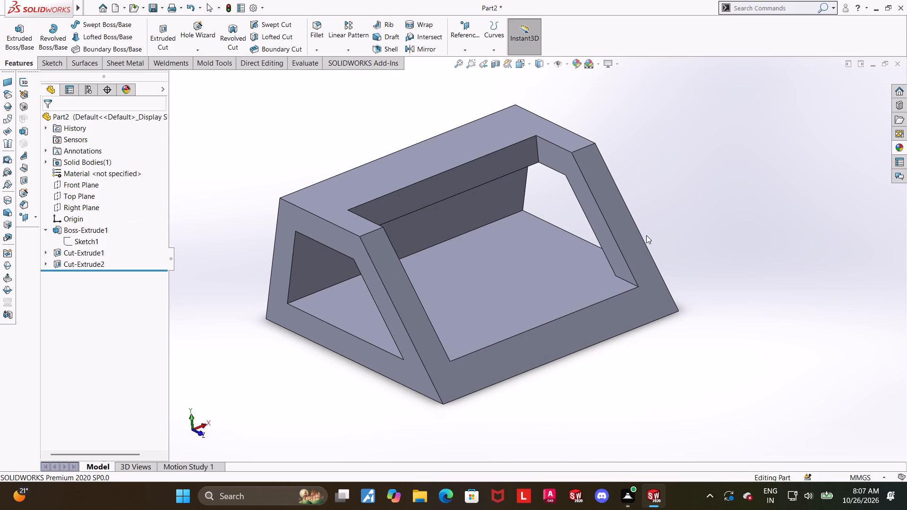
pyautogui.moveTo(644, 235); pyautogui.dragTo(636, 229, button='middle')
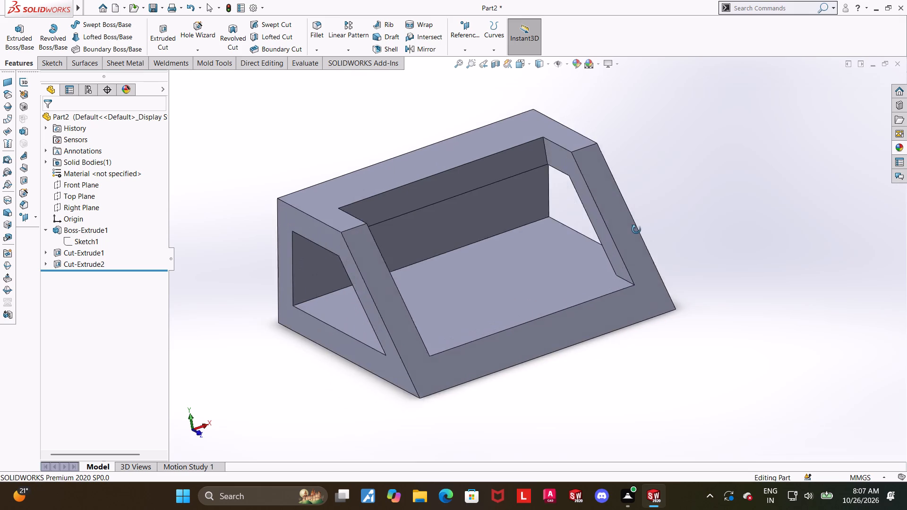
pyautogui.moveTo(636, 229); pyautogui.dragTo(649, 234, button='middle')
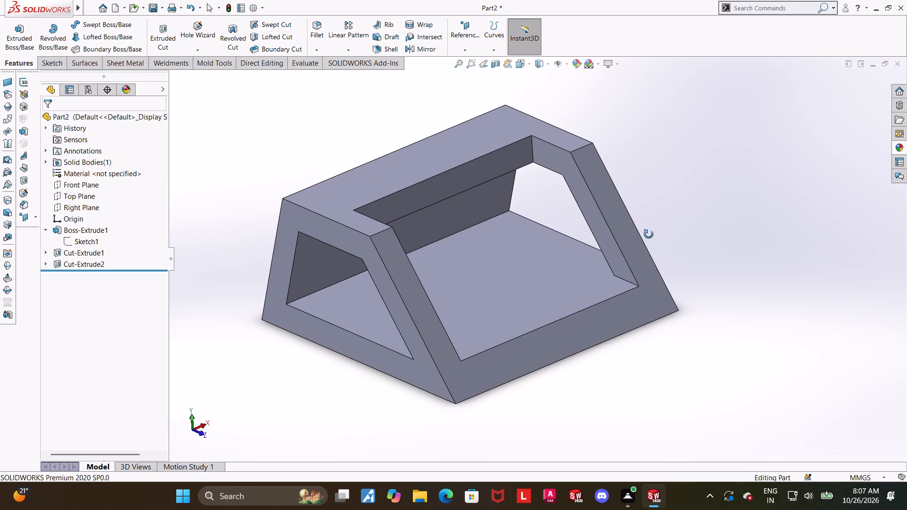
pyautogui.moveTo(649, 234); pyautogui.dragTo(648, 234, button='middle')
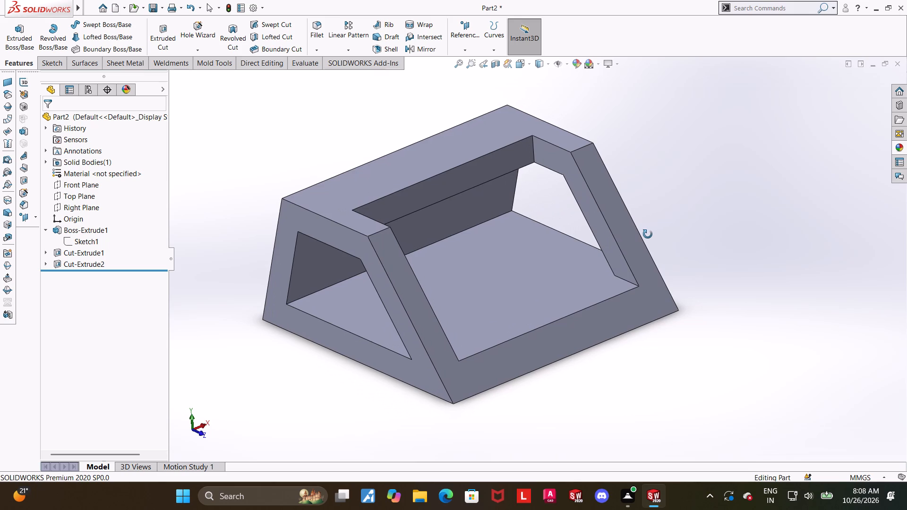
pyautogui.moveTo(648, 234); pyautogui.dragTo(716, 220, button='middle')
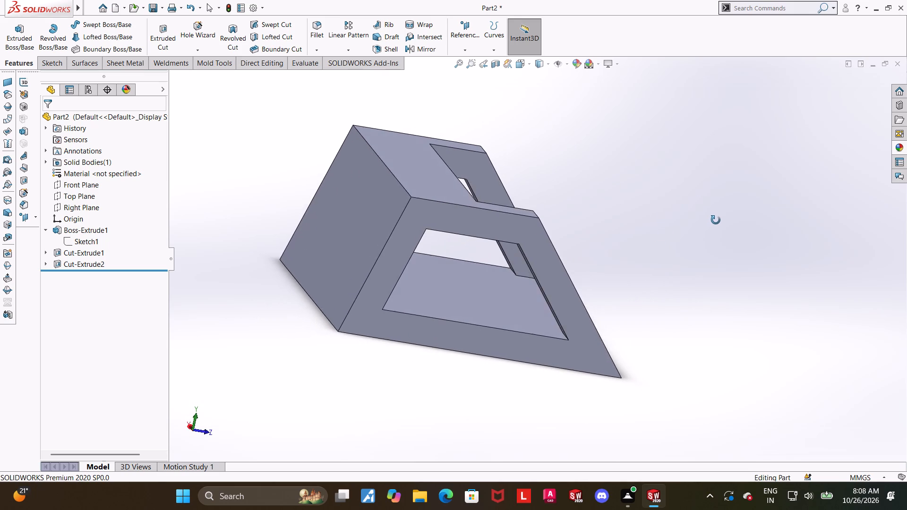
pyautogui.moveTo(716, 220); pyautogui.dragTo(703, 284, button='middle')
pyautogui.moveTo(682, 191); pyautogui.dragTo(685, 242, button='middle')
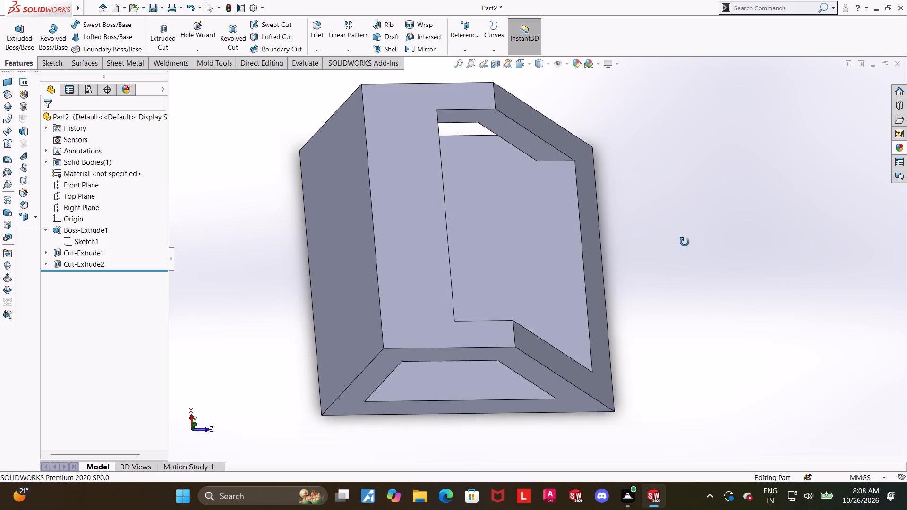
pyautogui.moveTo(685, 242); pyautogui.dragTo(677, 278, button='middle')
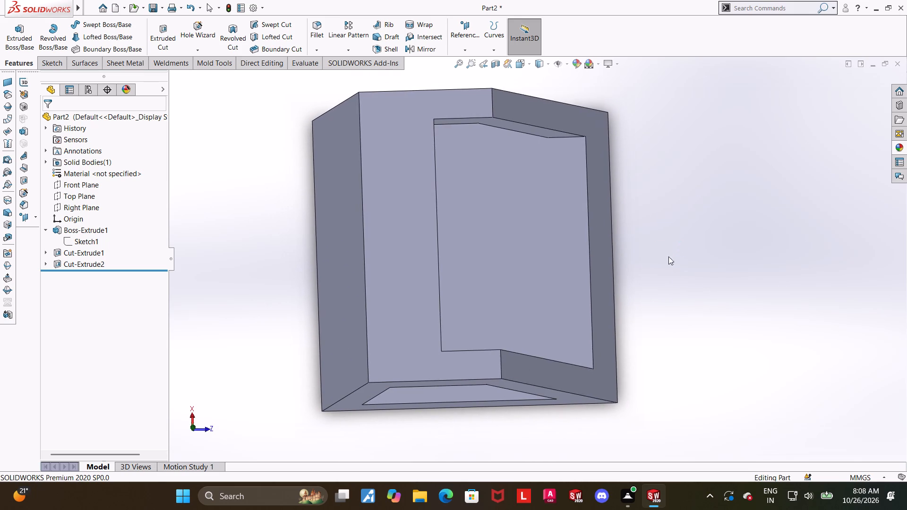
# Start a new sketch on the part's inner floor face.
pyautogui.click(549, 227)
pyautogui.click(594, 205)
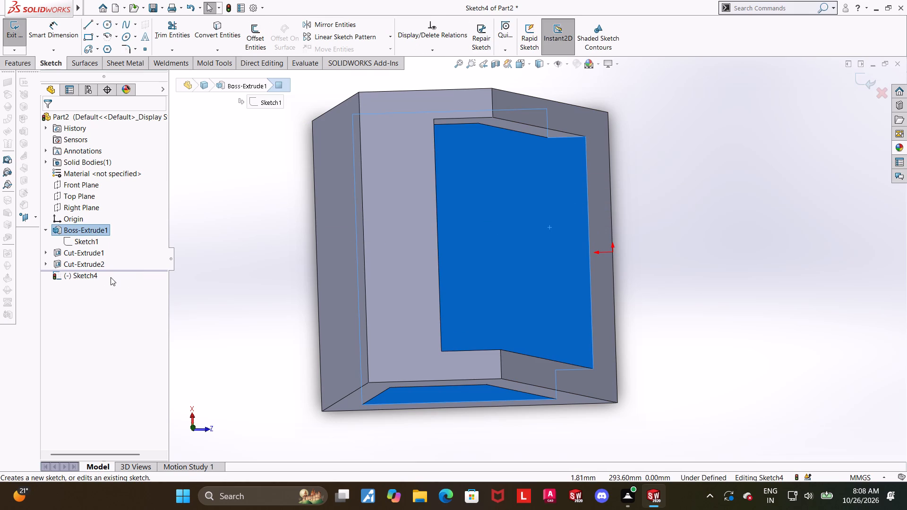
pyautogui.click(92, 273)
pyautogui.click(119, 259)
pyautogui.scroll(4, 613, 333)
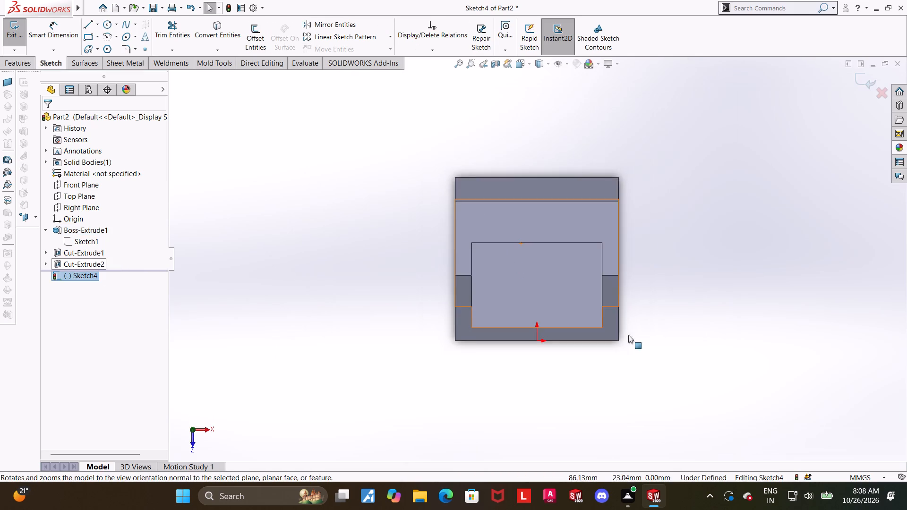
pyautogui.scroll(-3, 657, 335)
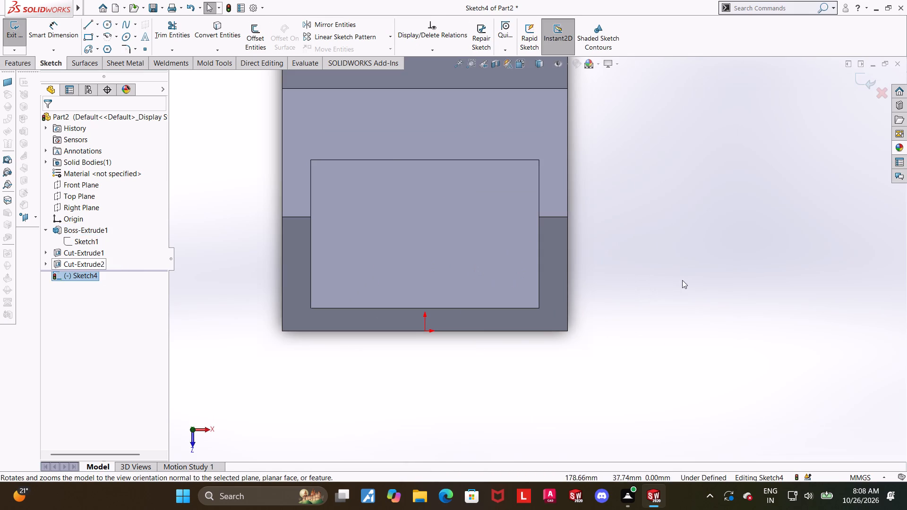
pyautogui.click(667, 282)
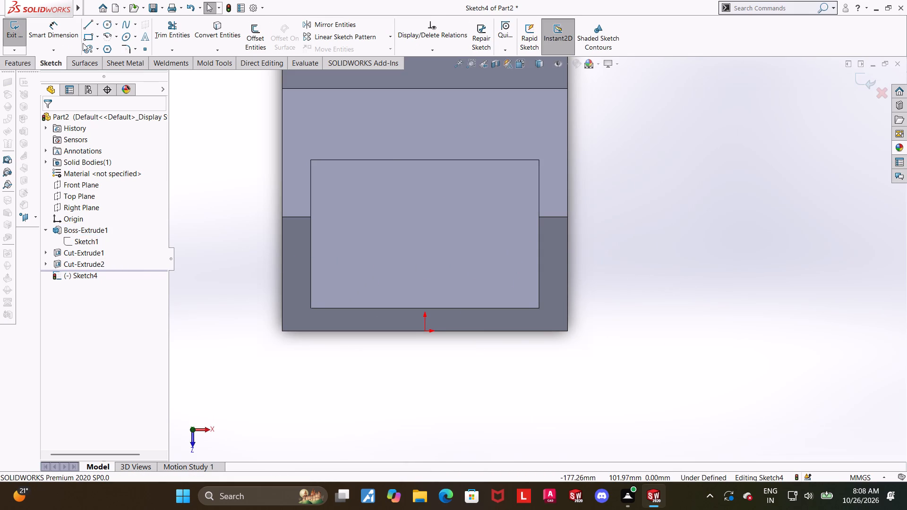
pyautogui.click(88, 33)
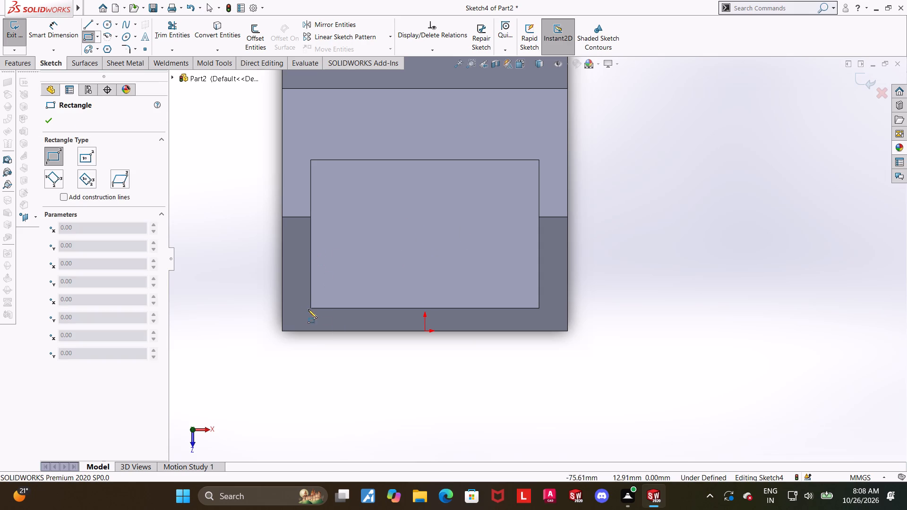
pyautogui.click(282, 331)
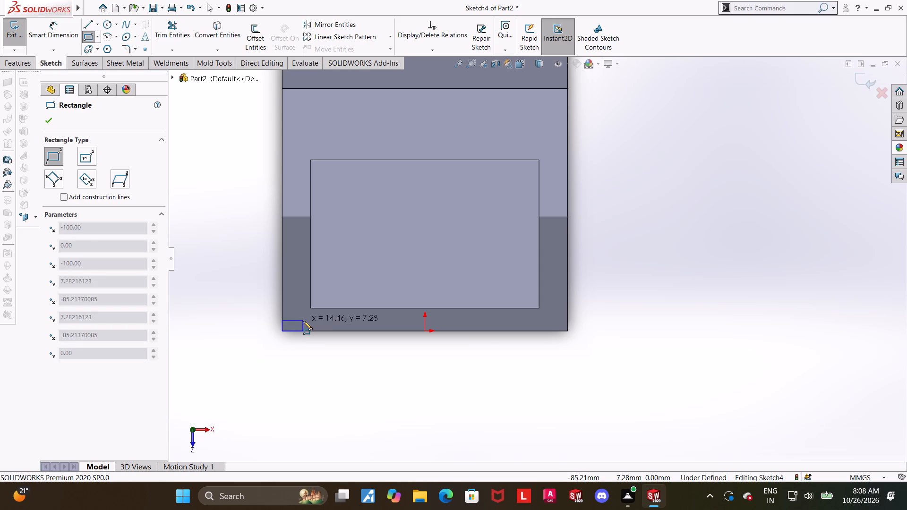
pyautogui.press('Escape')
# Sketch a corner rectangle about 160 × 80 mm, running rearward from the part's front outer edge between the opening's sides.
pyautogui.click(88, 39)
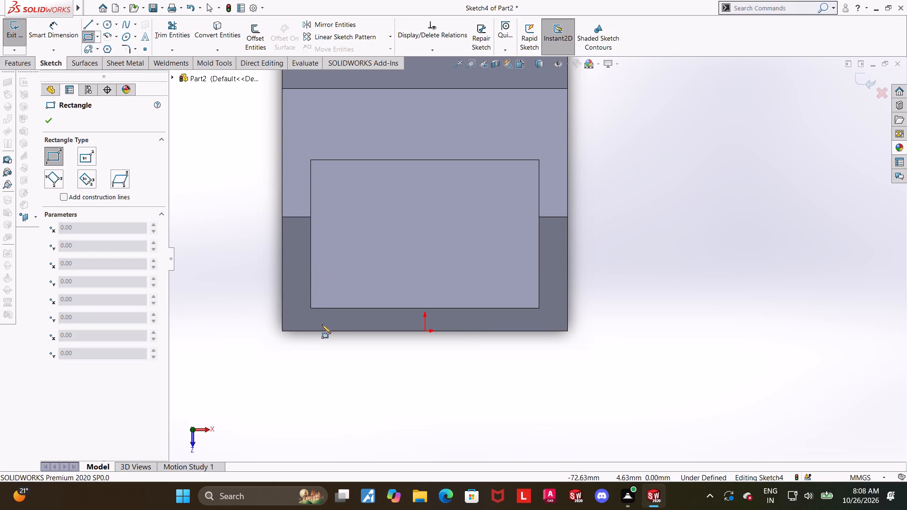
pyautogui.click(311, 333)
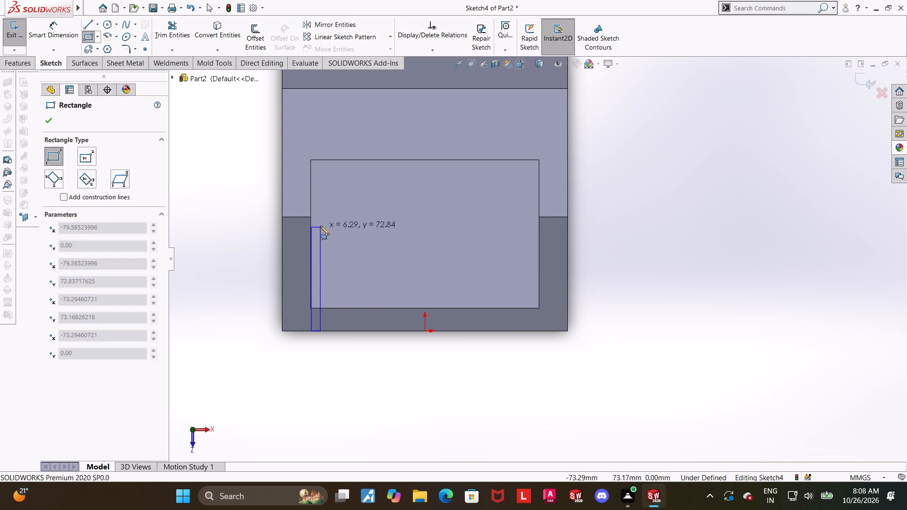
pyautogui.click(541, 217)
pyautogui.press('Escape')
pyautogui.press('Escape')
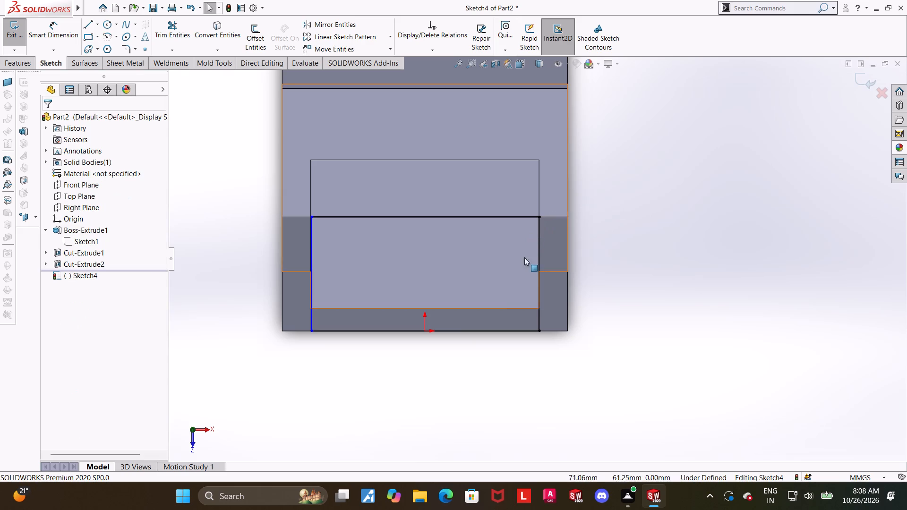
# Make the rectangle's left side collinear with the left edge of the existing opening, and close the sketch.
pyautogui.moveTo(311, 283); pyautogui.dragTo(337, 282)
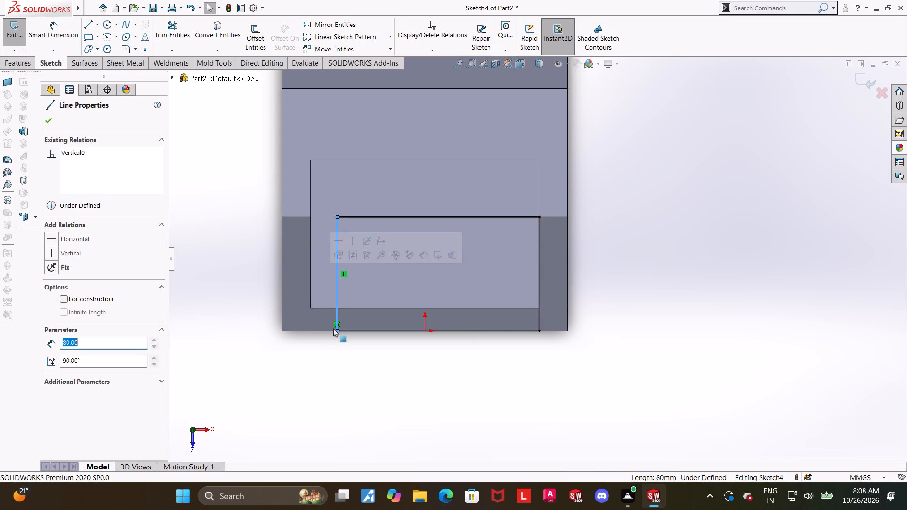
pyautogui.press('Escape')
pyautogui.click(309, 280)
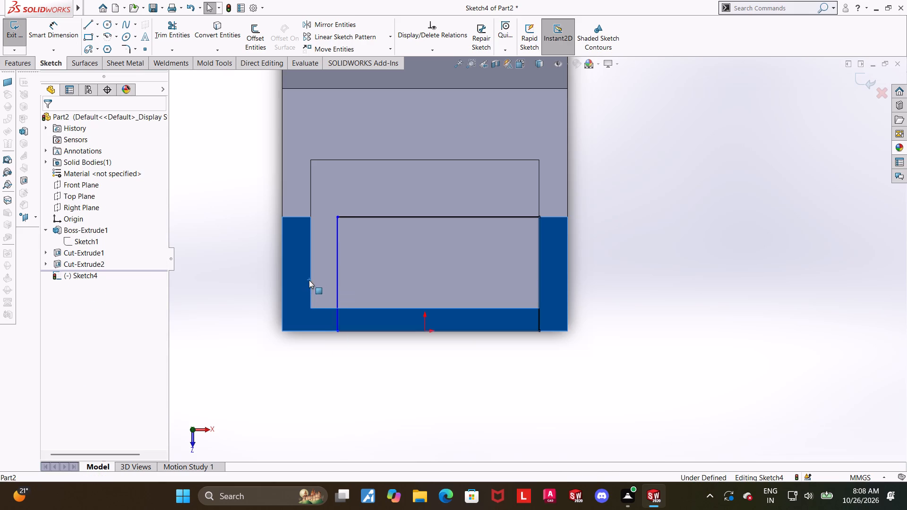
pyautogui.click(307, 367)
pyautogui.click(311, 287)
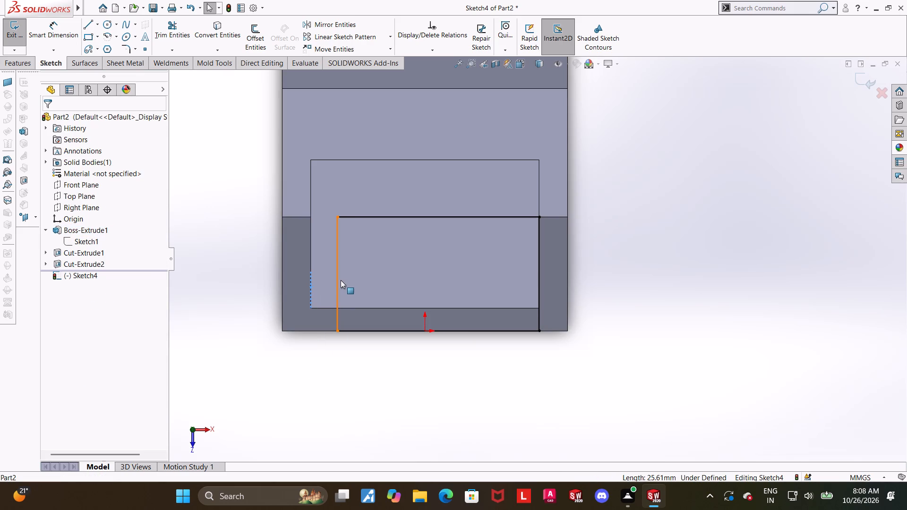
pyautogui.keyDown('ctrl'); pyautogui.click(339, 280); pyautogui.keyUp('ctrl')
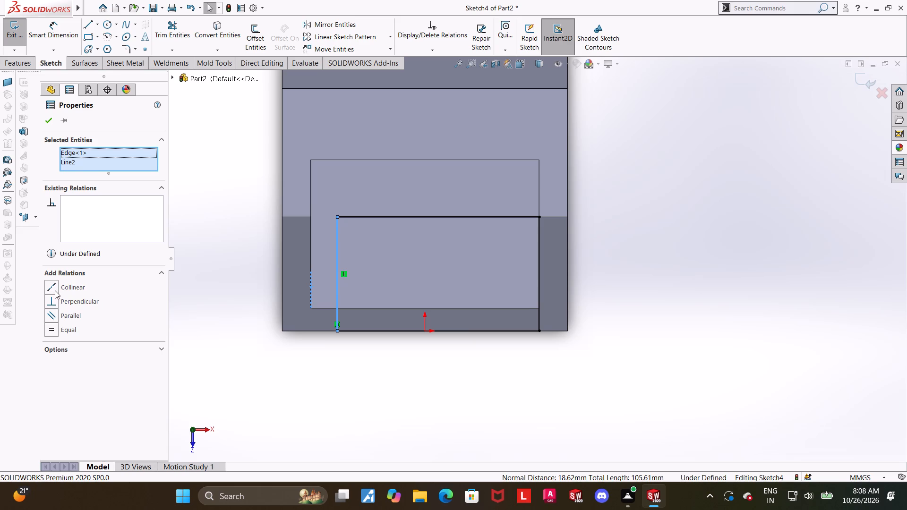
pyautogui.click(55, 290)
pyautogui.click(556, 352)
pyautogui.scroll(2, 556, 345)
pyautogui.moveTo(550, 327); pyautogui.dragTo(687, 235, button='middle')
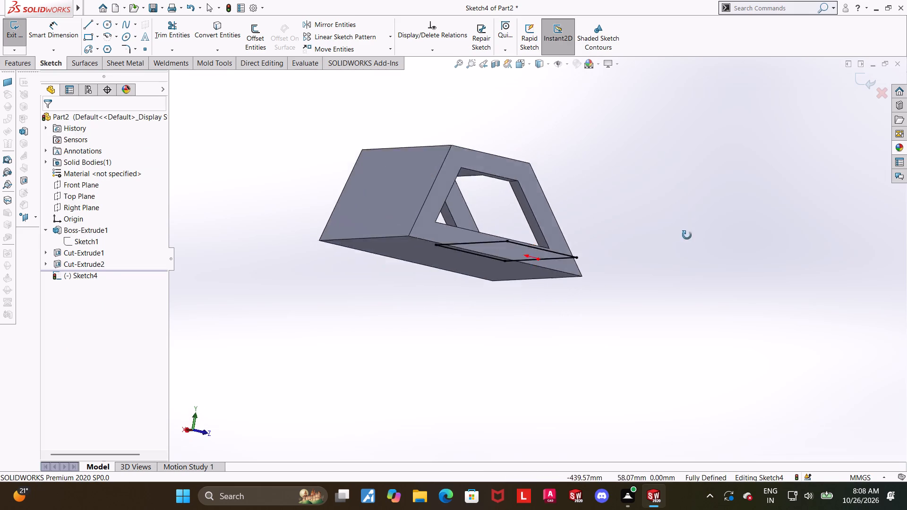
pyautogui.moveTo(687, 235); pyautogui.dragTo(623, 306, button='middle')
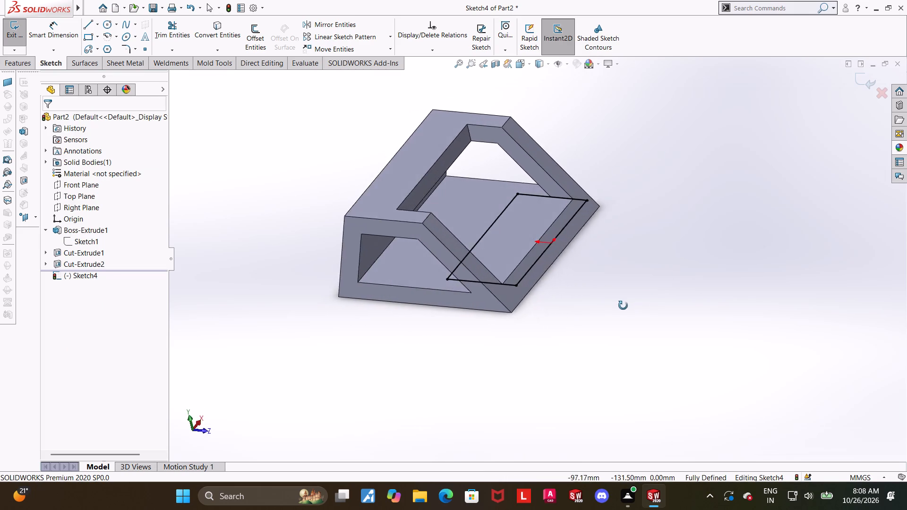
pyautogui.moveTo(623, 306); pyautogui.dragTo(651, 304, button='middle')
pyautogui.moveTo(565, 264); pyautogui.dragTo(566, 323, button='middle')
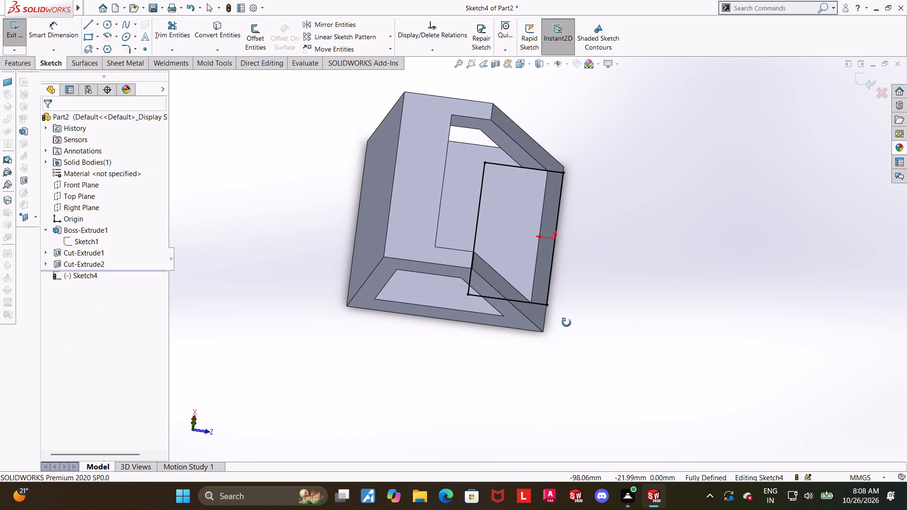
pyautogui.moveTo(566, 323); pyautogui.dragTo(567, 323, button='middle')
pyautogui.click(858, 80)
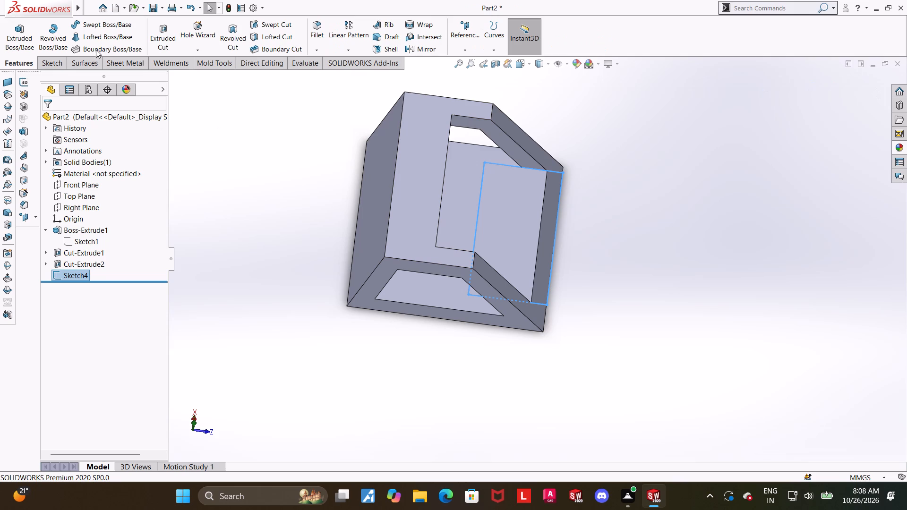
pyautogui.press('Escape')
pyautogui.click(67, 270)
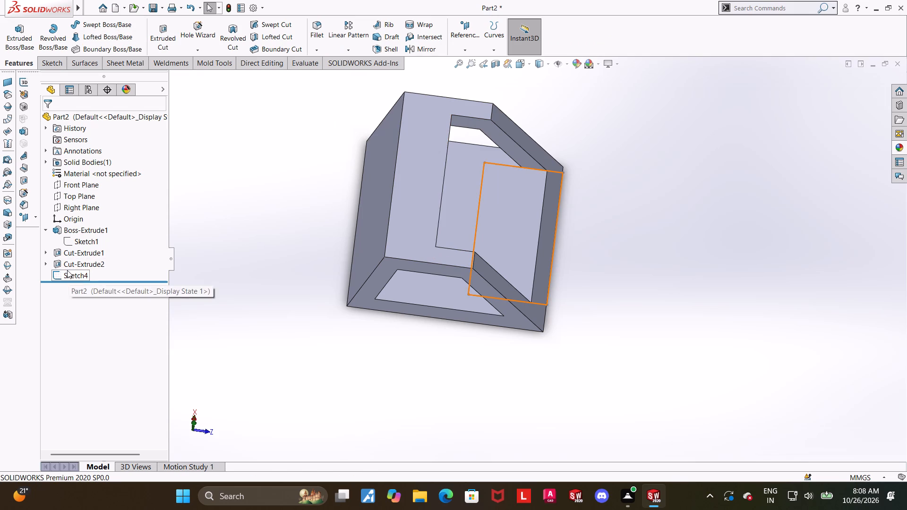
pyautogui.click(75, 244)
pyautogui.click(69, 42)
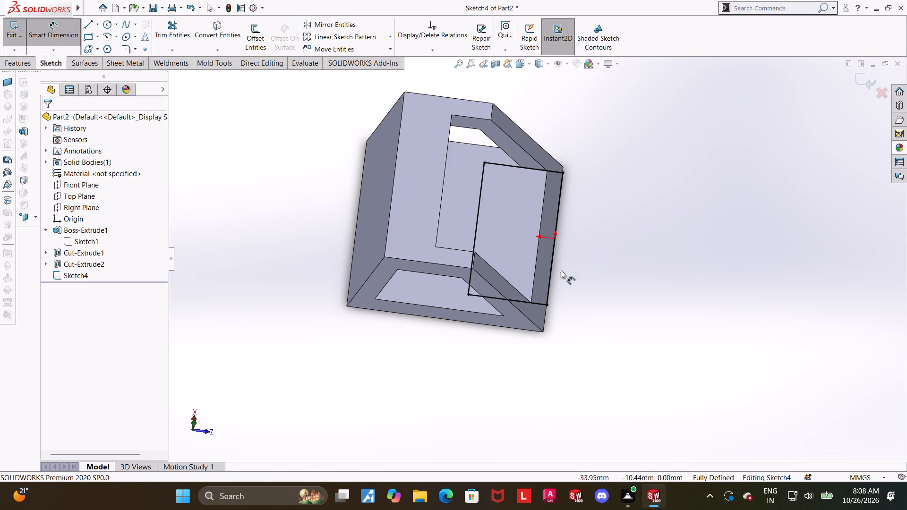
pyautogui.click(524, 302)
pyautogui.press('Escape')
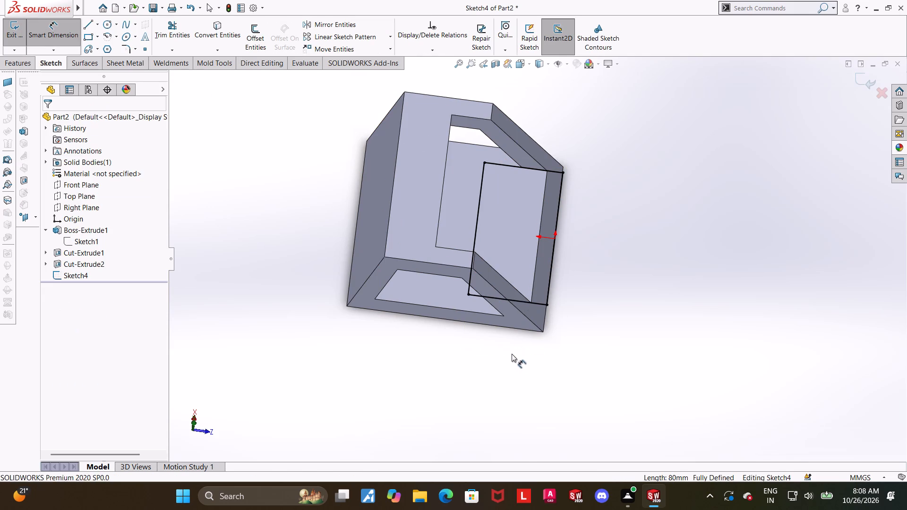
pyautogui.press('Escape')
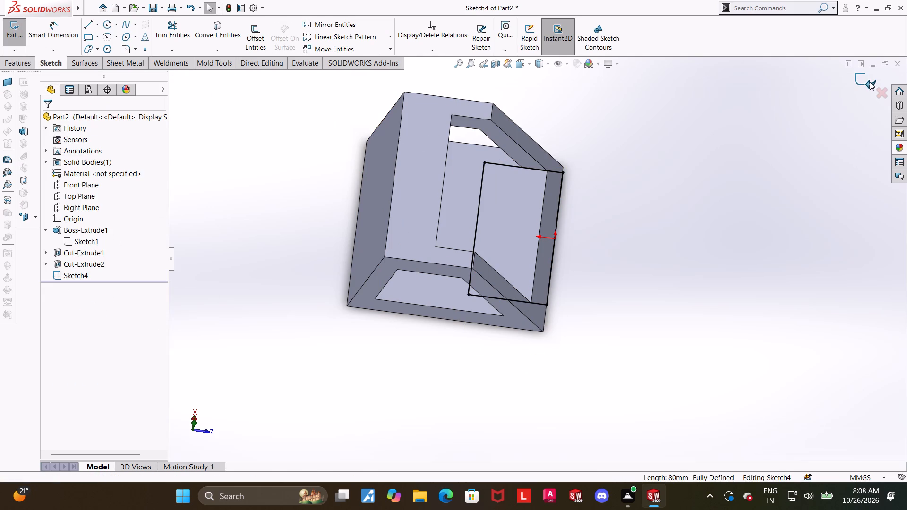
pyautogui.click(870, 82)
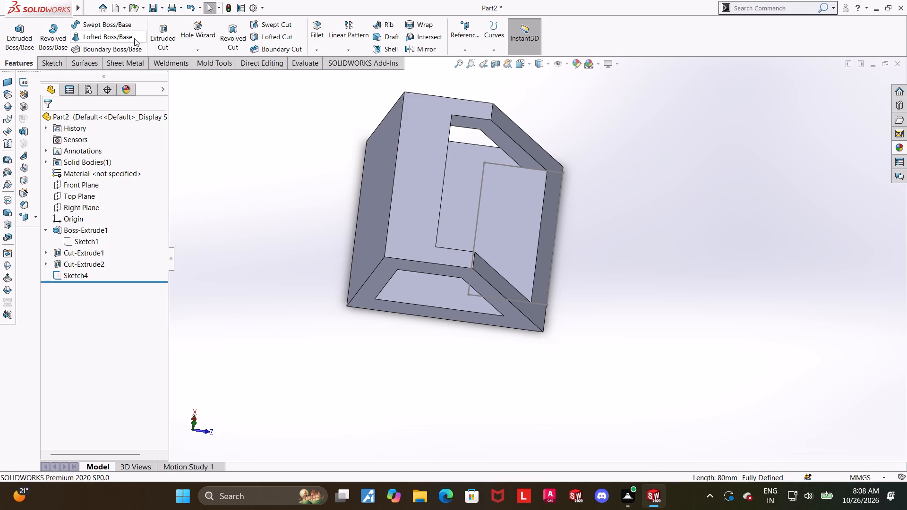
# Cut-extrude the 160 × 80 mm floor-level rectangle down through the part's floor.
pyautogui.click(149, 39)
pyautogui.scroll(1, 391, 295)
pyautogui.moveTo(390, 295); pyautogui.dragTo(390, 235, button='middle')
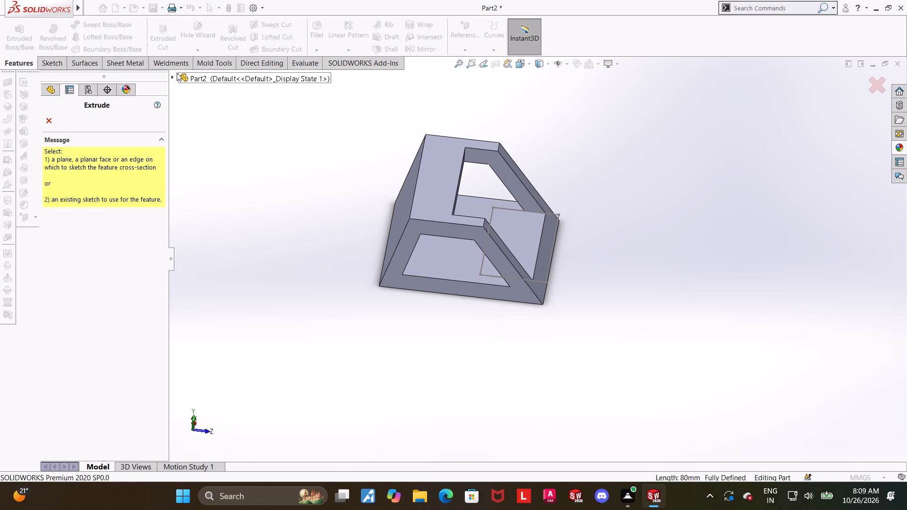
pyautogui.click(173, 76)
pyautogui.click(211, 221)
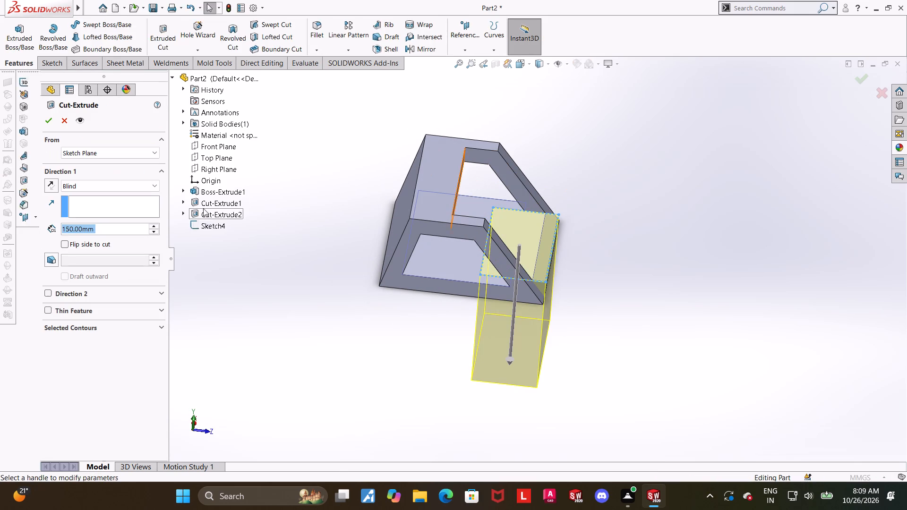
pyautogui.click(76, 192)
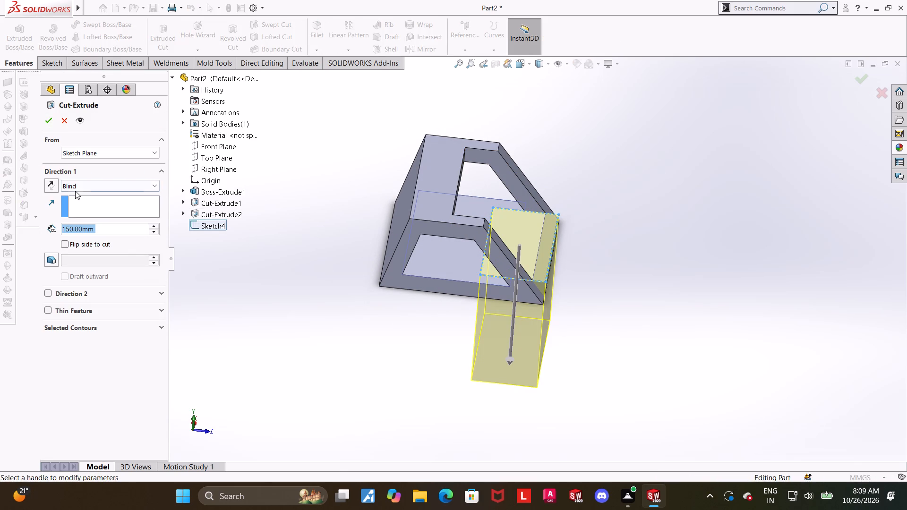
pyautogui.click(77, 188)
pyautogui.click(83, 221)
pyautogui.click(51, 124)
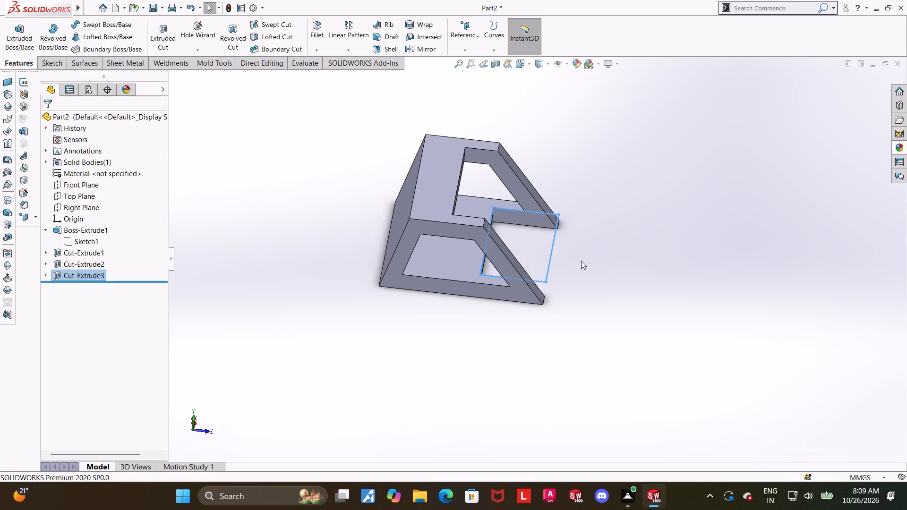
pyautogui.click(581, 261)
# Inspect the floor cutout and the top opening from several angles.
pyautogui.middleClick(577, 261)
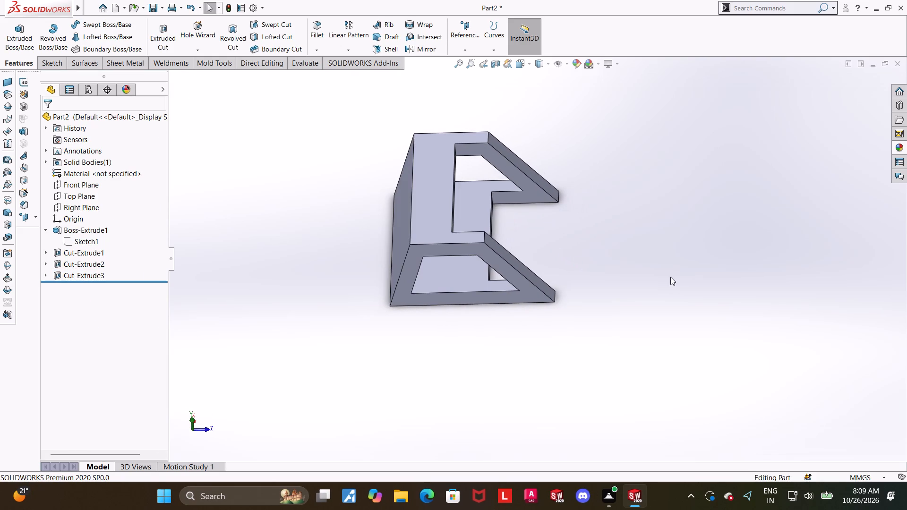
pyautogui.middleClick(684, 278)
pyautogui.moveTo(687, 279); pyautogui.dragTo(694, 284, button='middle')
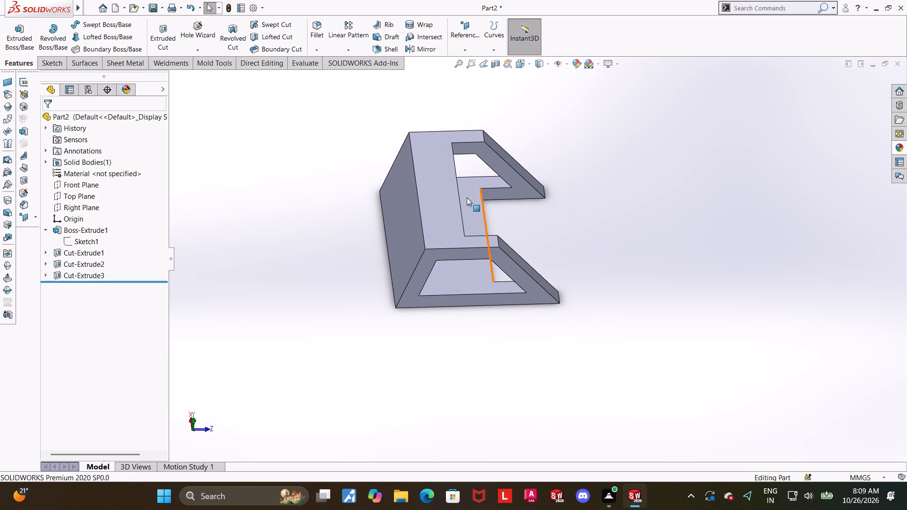
pyautogui.click(446, 191)
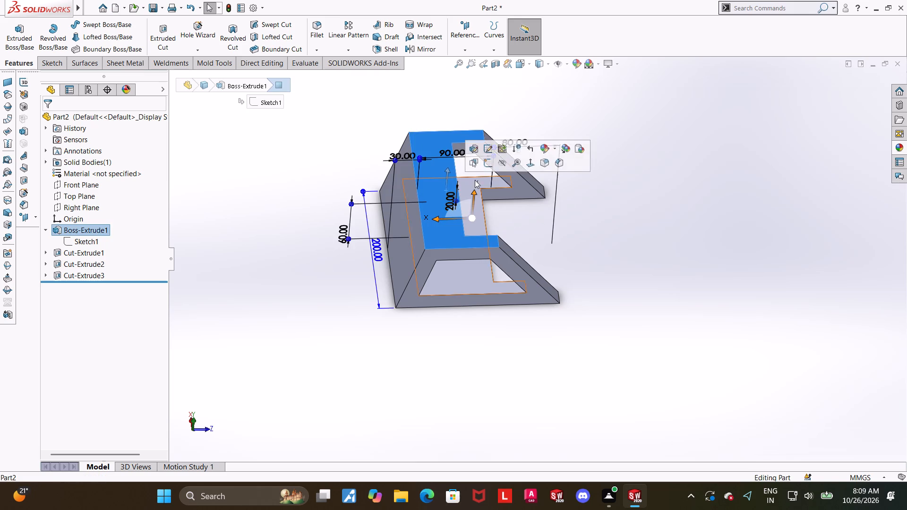
pyautogui.click(567, 235)
pyautogui.moveTo(543, 210); pyautogui.dragTo(526, 280, button='middle')
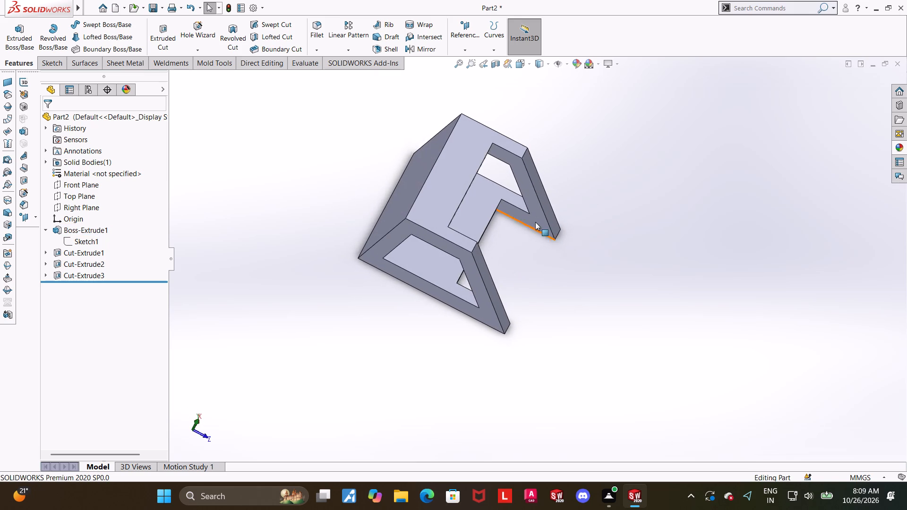
pyautogui.scroll(-1, 535, 222)
pyautogui.moveTo(620, 382); pyautogui.dragTo(587, 312, button='middle')
# Fillet the four inner corner edges of the top opening and floor cutout with a symmetric 10 mm radius.
pyautogui.click(316, 27)
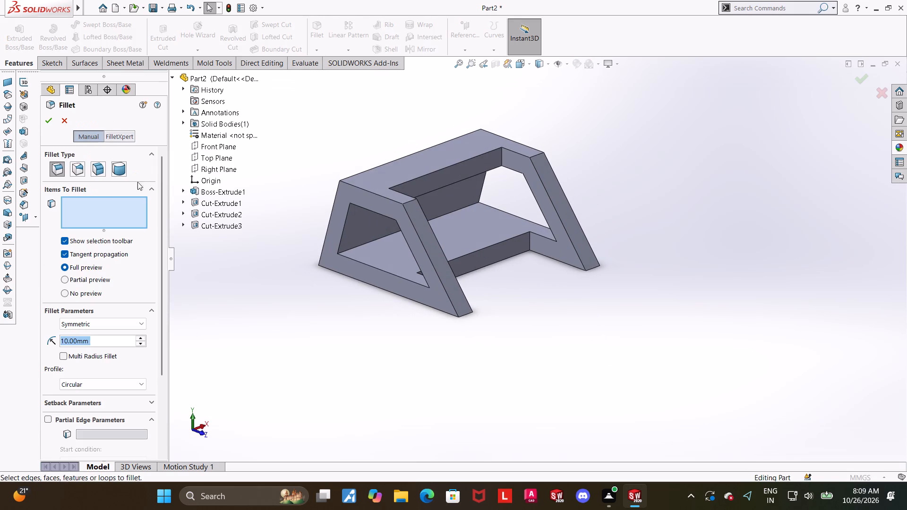
pyautogui.click(503, 159)
pyautogui.click(529, 242)
pyautogui.moveTo(521, 247); pyautogui.dragTo(437, 263, button='middle')
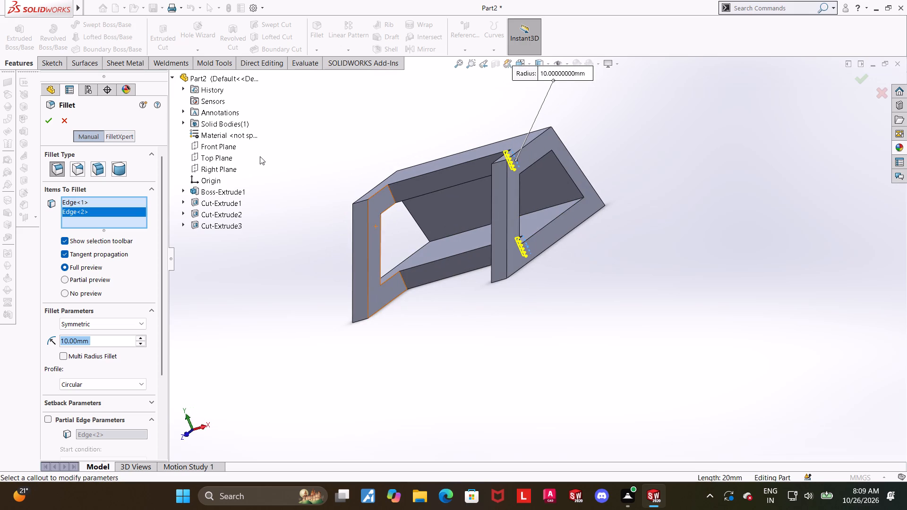
pyautogui.click(393, 197)
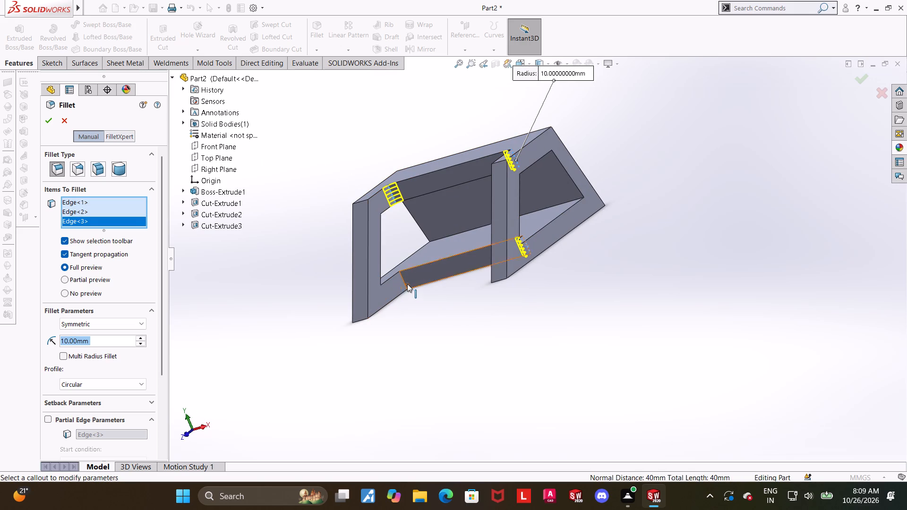
pyautogui.click(406, 283)
pyautogui.scroll(2, 429, 288)
pyautogui.moveTo(459, 295); pyautogui.dragTo(475, 318, button='middle')
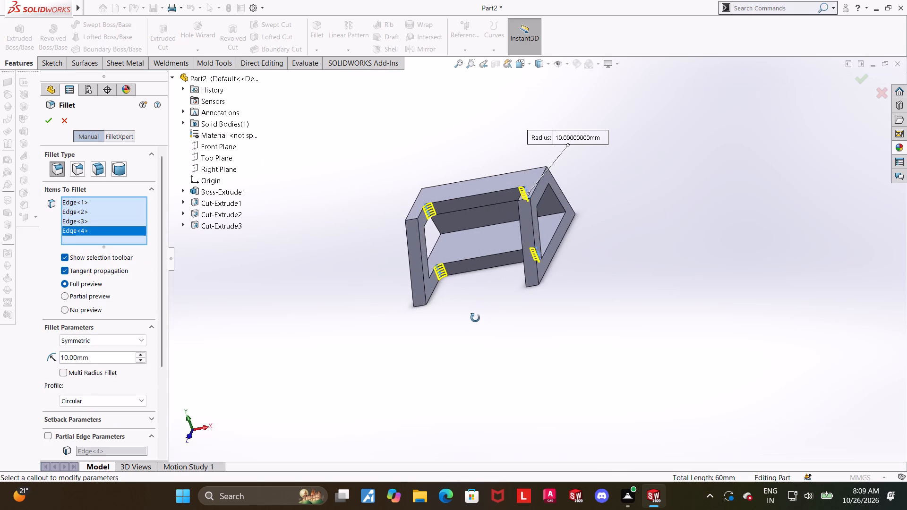
pyautogui.moveTo(475, 318); pyautogui.dragTo(517, 350, button='middle')
pyautogui.scroll(-1, 571, 179)
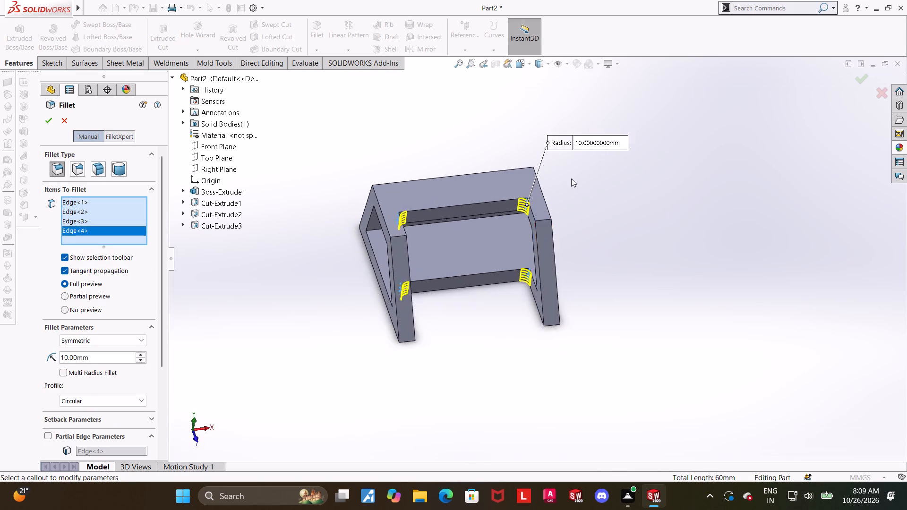
pyautogui.scroll(-2, 571, 178)
pyautogui.click(42, 120)
# Examine the filleted part from above and from several other angles.
pyautogui.click(522, 63)
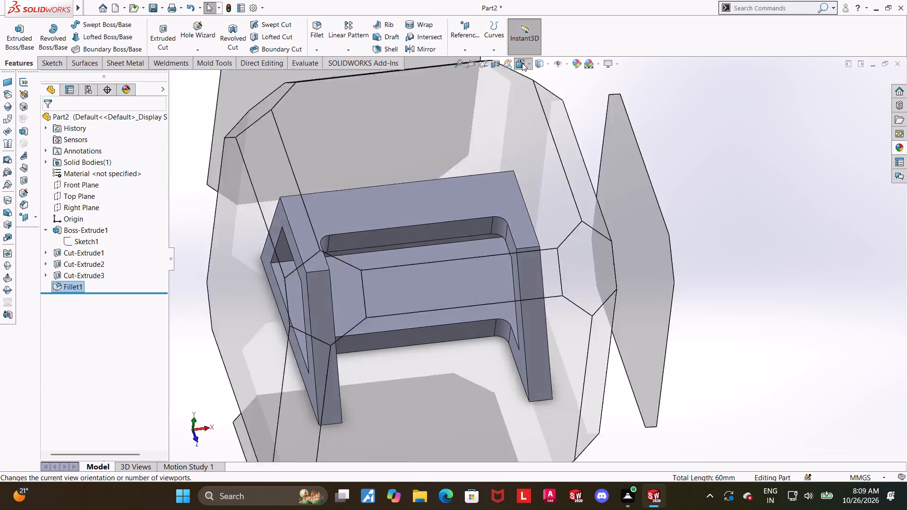
pyautogui.click(433, 231)
pyautogui.scroll(2, 664, 257)
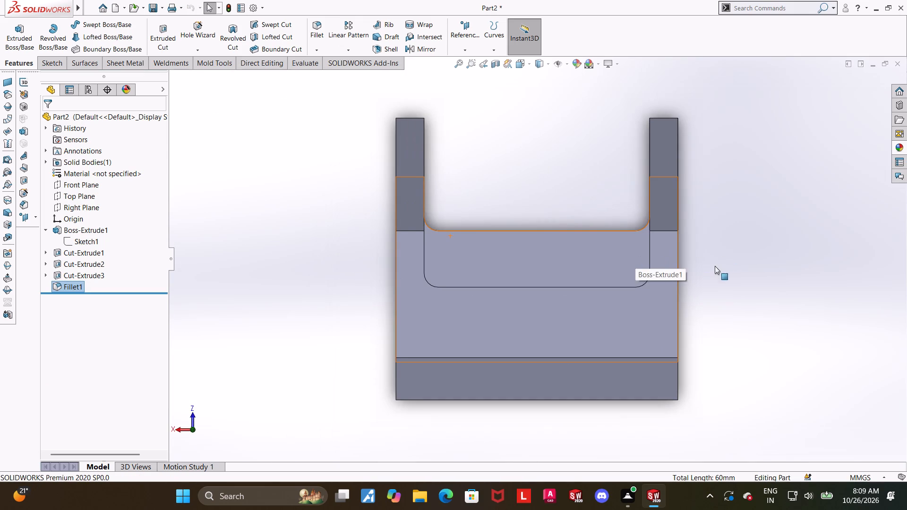
pyautogui.scroll(-1, 697, 268)
pyautogui.moveTo(666, 225); pyautogui.dragTo(512, 324, button='middle')
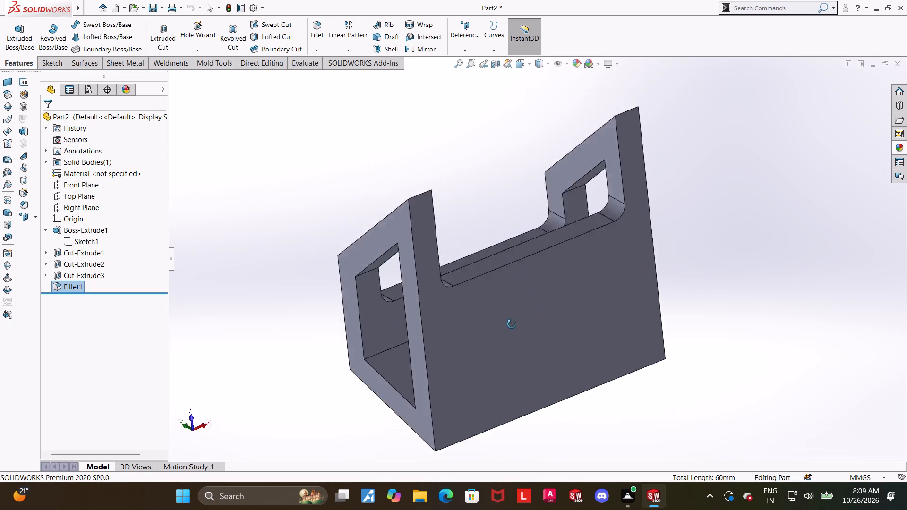
pyautogui.moveTo(512, 324); pyautogui.dragTo(632, 423, button='middle')
pyautogui.moveTo(645, 285); pyautogui.dragTo(618, 319, button='middle')
pyautogui.click(522, 59)
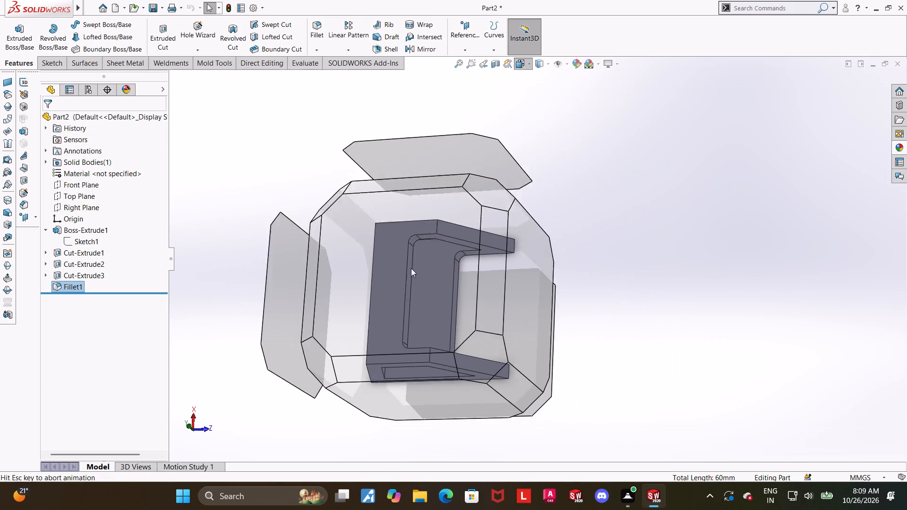
pyautogui.click(417, 269)
pyautogui.scroll(1, 658, 309)
pyautogui.scroll(-1, 668, 306)
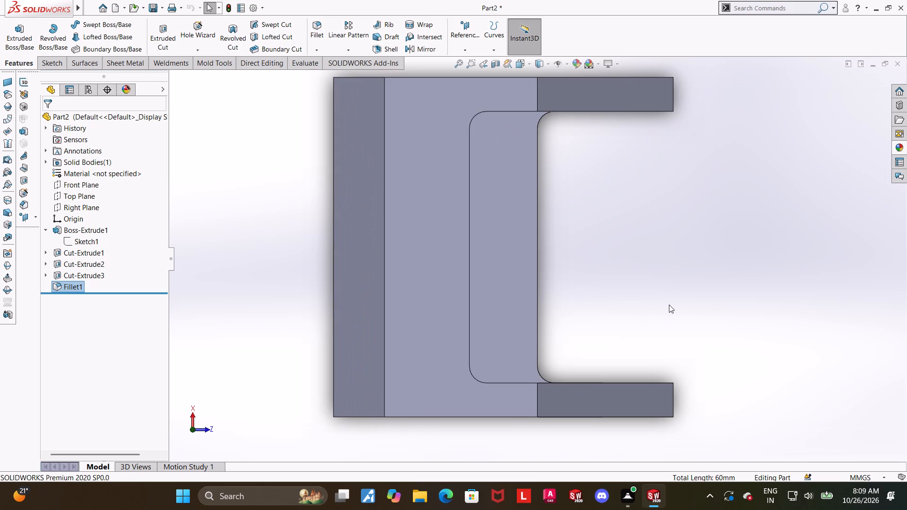
pyautogui.scroll(-1, 669, 305)
pyautogui.scroll(3, 668, 305)
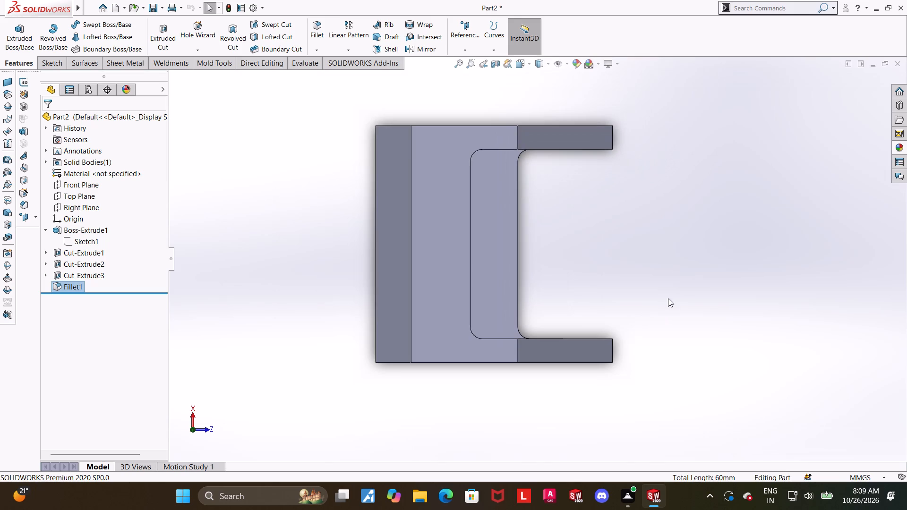
# Examine the part in plan view with hidden lines visible, and restore the shaded-with-edges display.
pyautogui.click(543, 61)
pyautogui.click(541, 120)
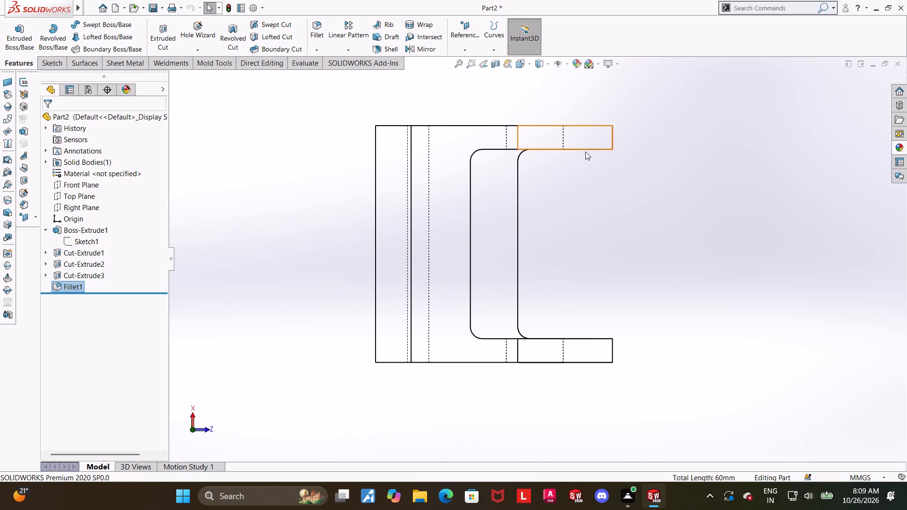
pyautogui.scroll(1, 639, 183)
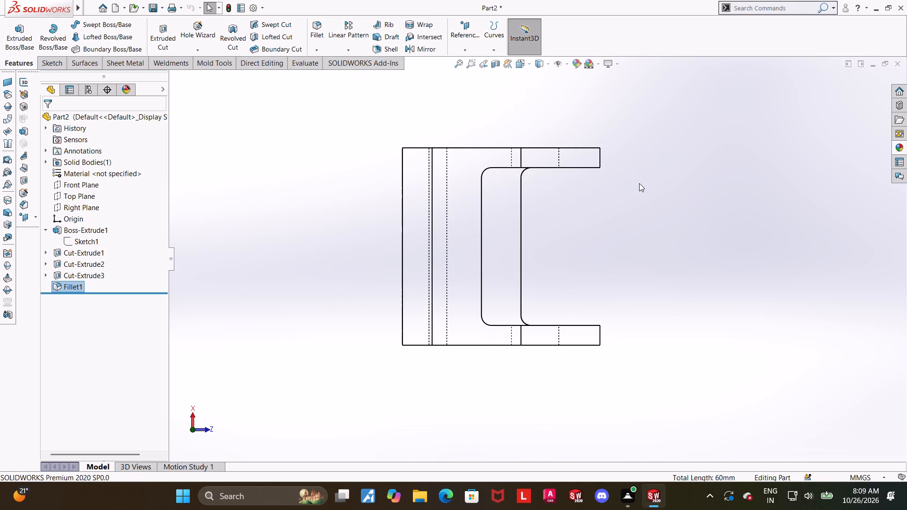
pyautogui.scroll(-1, 639, 183)
pyautogui.scroll(-1, 561, 344)
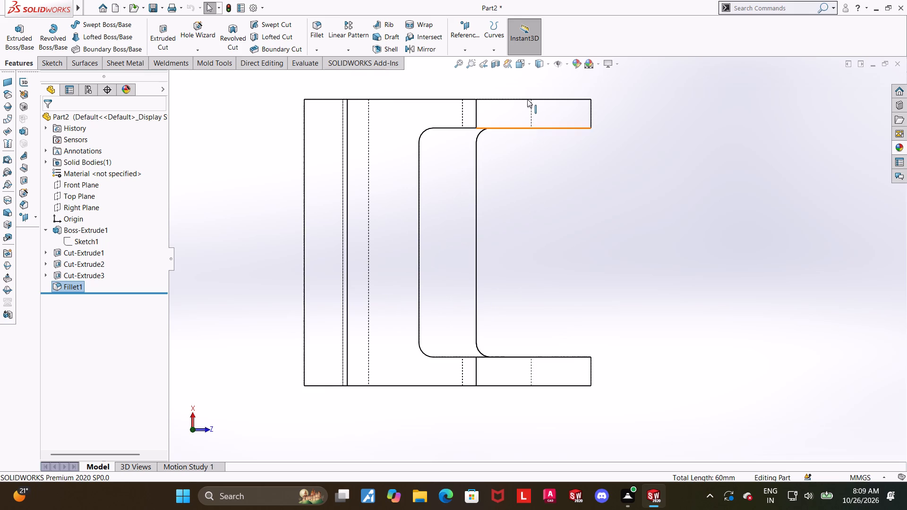
pyautogui.click(525, 66)
pyautogui.click(541, 64)
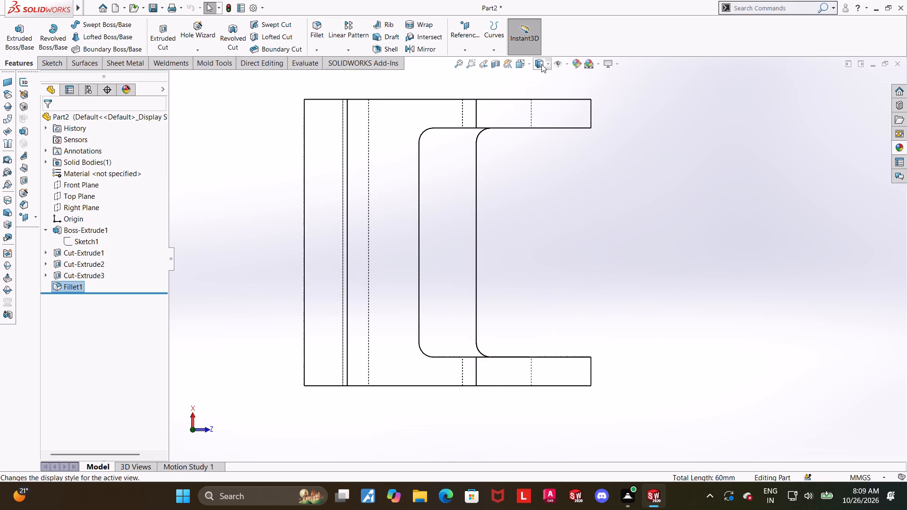
pyautogui.click(541, 64)
pyautogui.click(545, 79)
pyautogui.scroll(1, 533, 295)
pyautogui.moveTo(533, 295); pyautogui.dragTo(532, 252, button='middle')
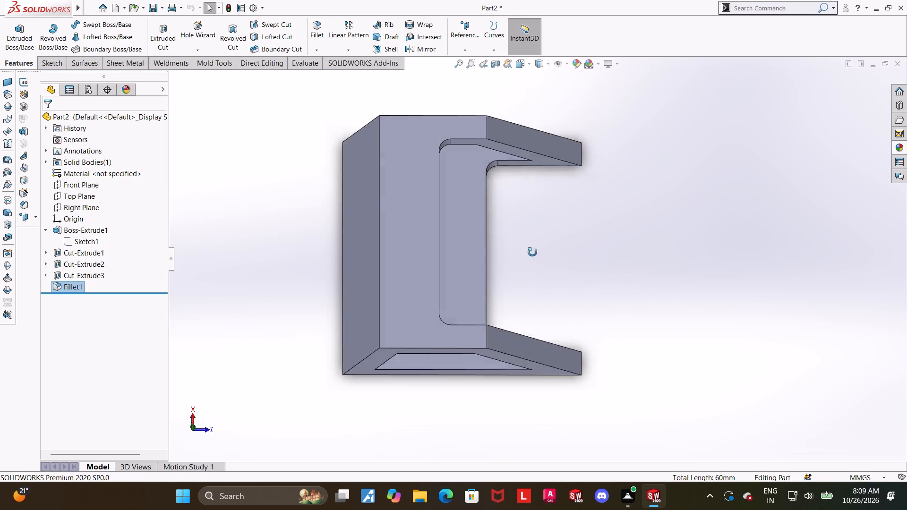
pyautogui.moveTo(532, 252); pyautogui.dragTo(551, 228, button='middle')
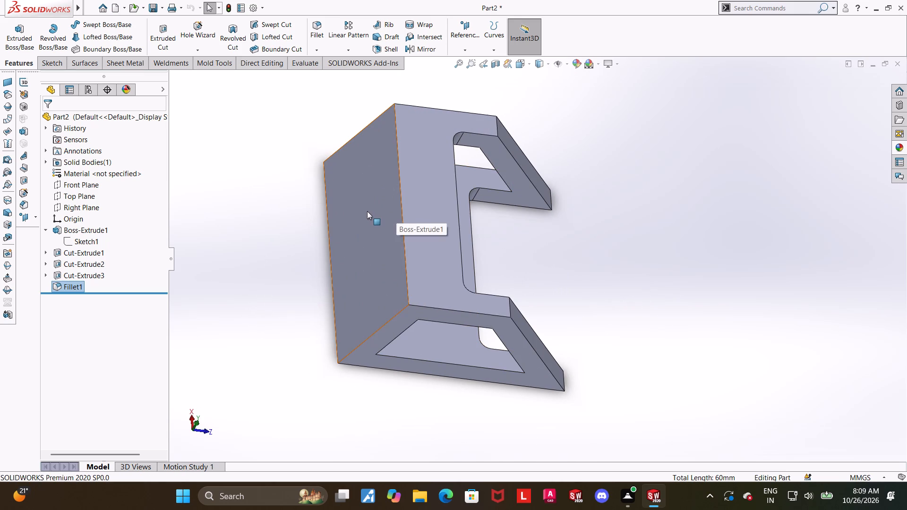
# Start a new sketch on the part's flat top face and view it straight on.
pyautogui.click(433, 205)
pyautogui.click(477, 183)
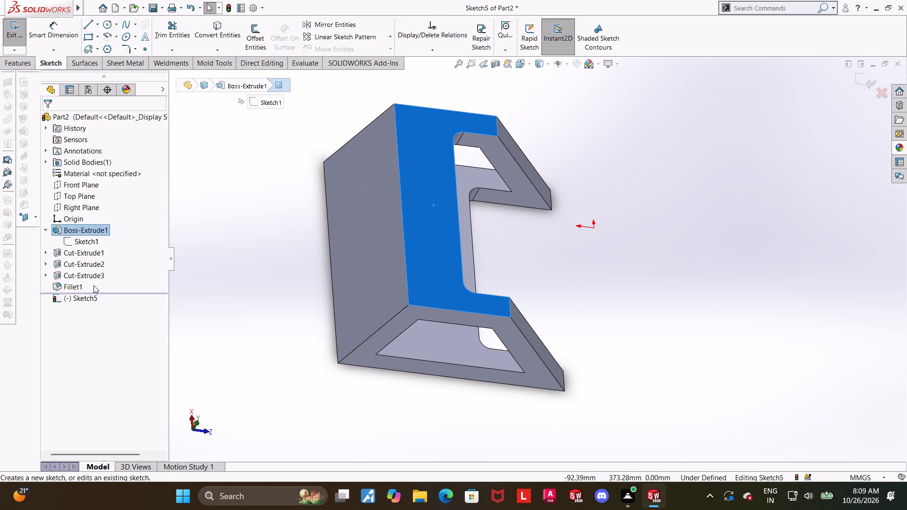
pyautogui.click(87, 302)
pyautogui.click(113, 289)
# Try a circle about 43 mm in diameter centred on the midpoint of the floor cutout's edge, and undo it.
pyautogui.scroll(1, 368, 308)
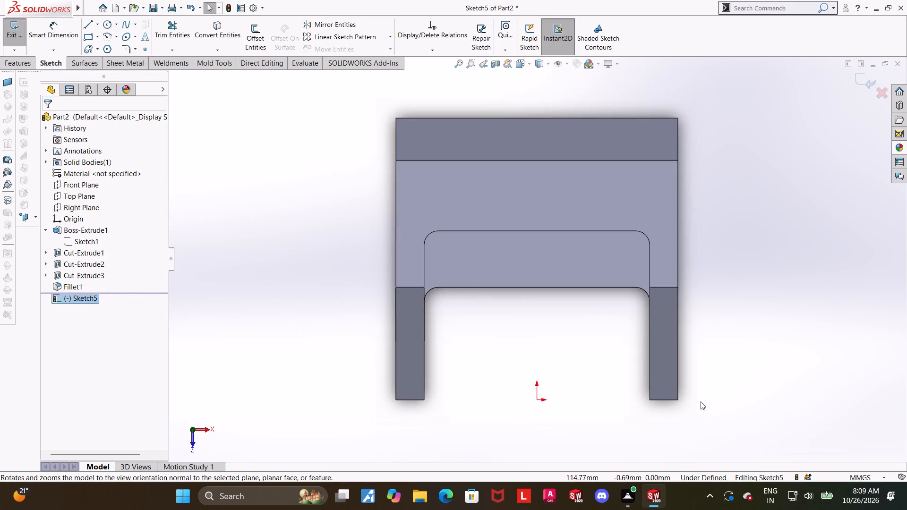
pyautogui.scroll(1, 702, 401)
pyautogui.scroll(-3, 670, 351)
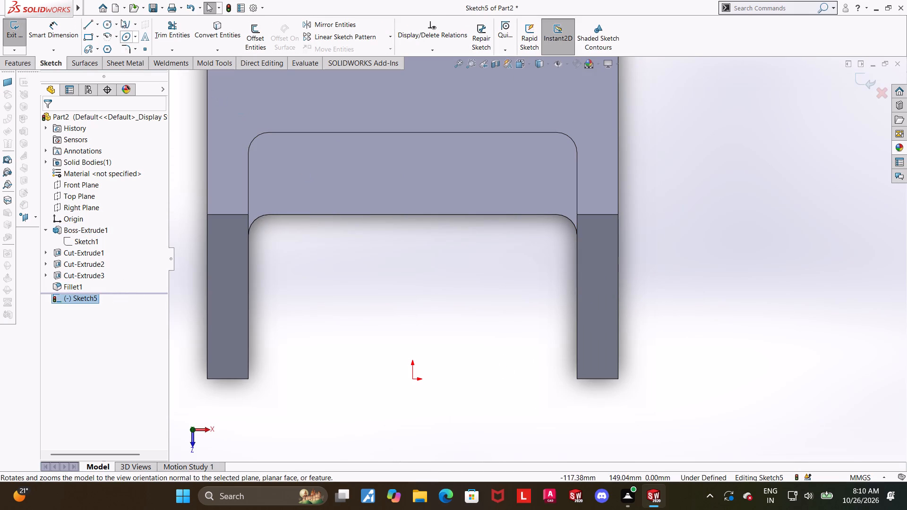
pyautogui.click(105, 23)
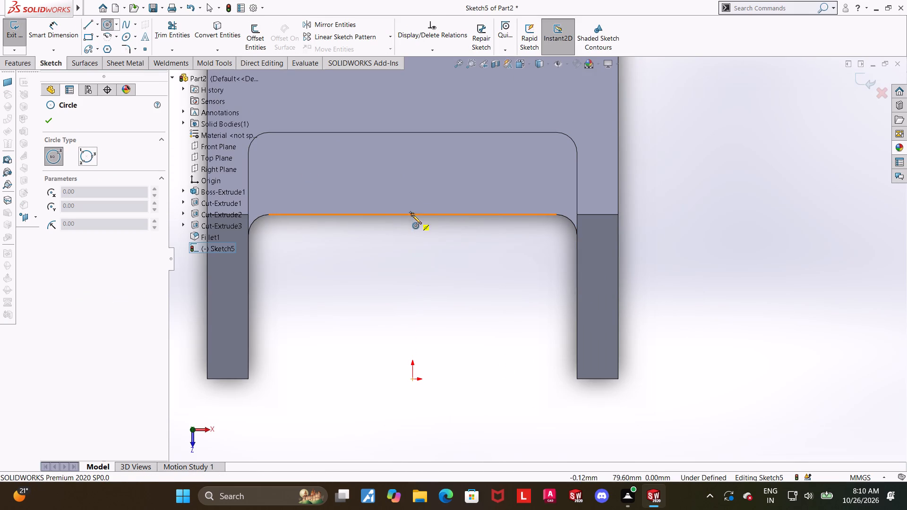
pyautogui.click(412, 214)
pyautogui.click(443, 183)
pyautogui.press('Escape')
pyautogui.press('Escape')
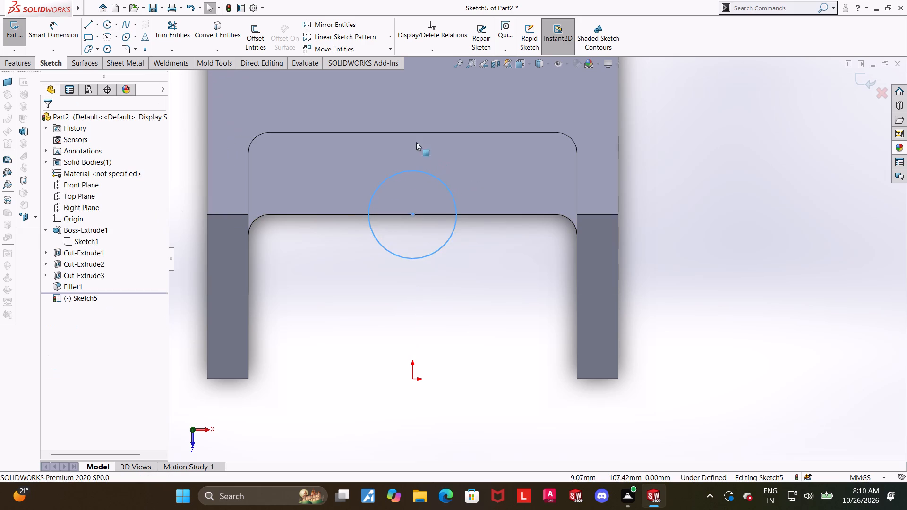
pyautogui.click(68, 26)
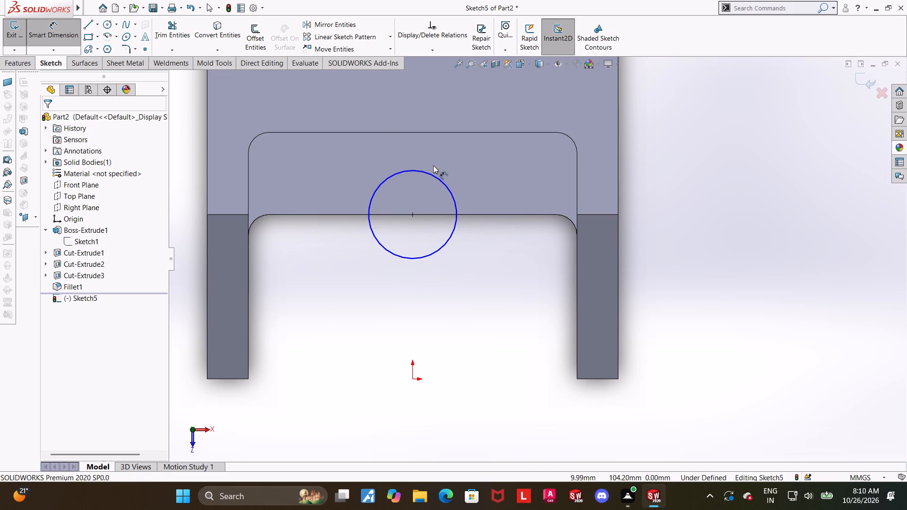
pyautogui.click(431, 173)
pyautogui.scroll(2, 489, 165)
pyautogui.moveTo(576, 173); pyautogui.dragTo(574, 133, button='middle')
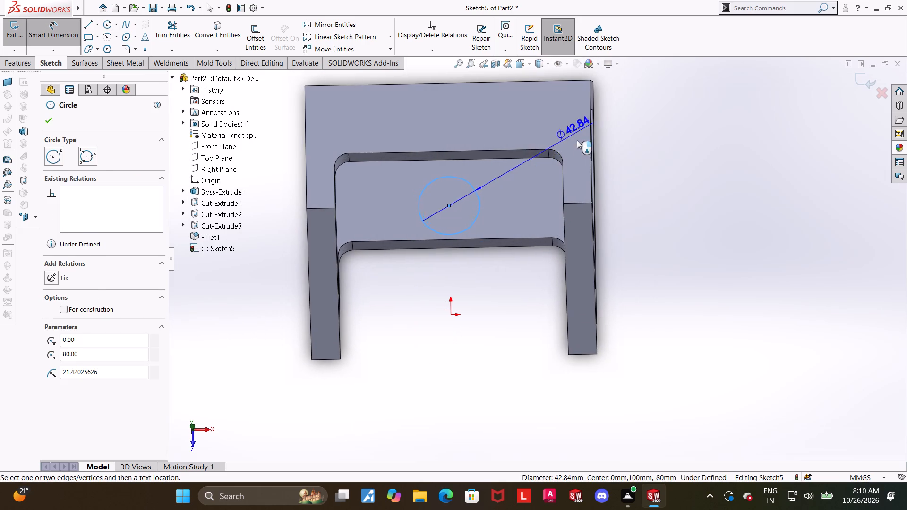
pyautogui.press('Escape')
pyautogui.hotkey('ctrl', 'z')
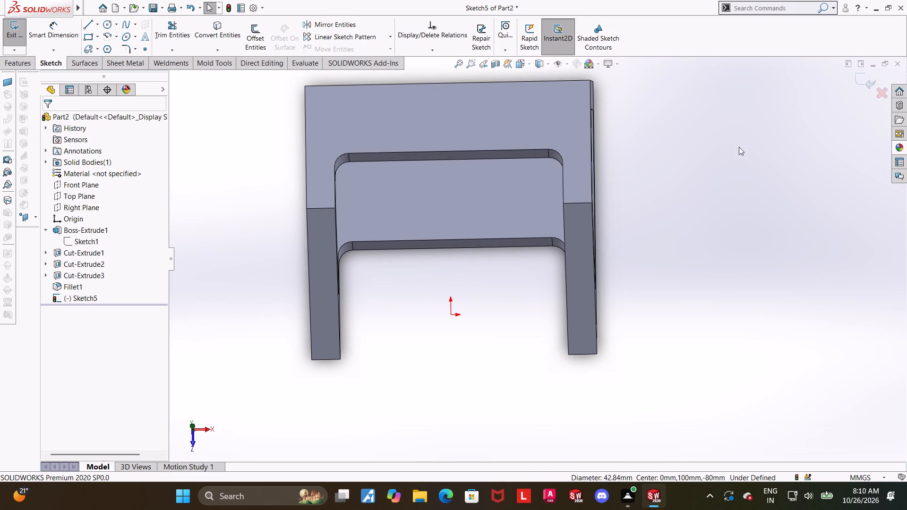
# Draw a circle about 70 mm in diameter on the top face, centred on the midpoint of the floor cutout's straight edge.
pyautogui.press('Escape')
pyautogui.click(519, 62)
pyautogui.click(428, 236)
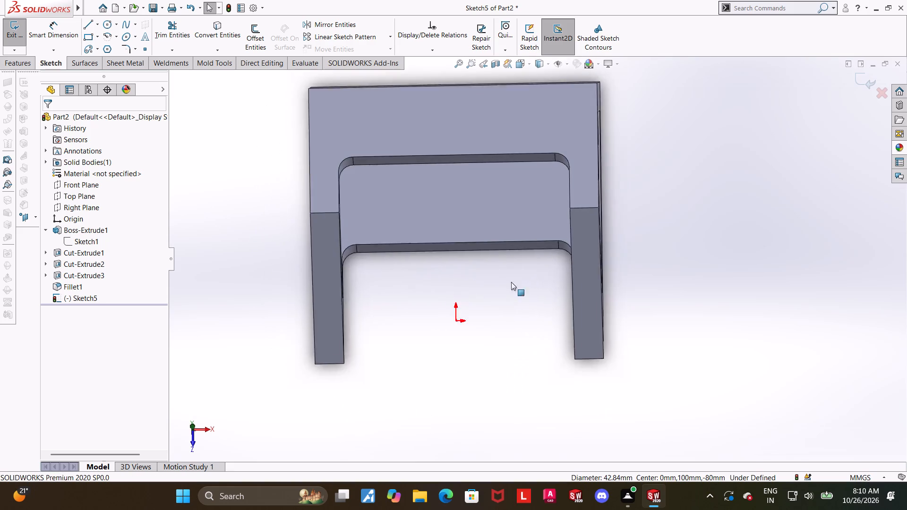
pyautogui.click(107, 28)
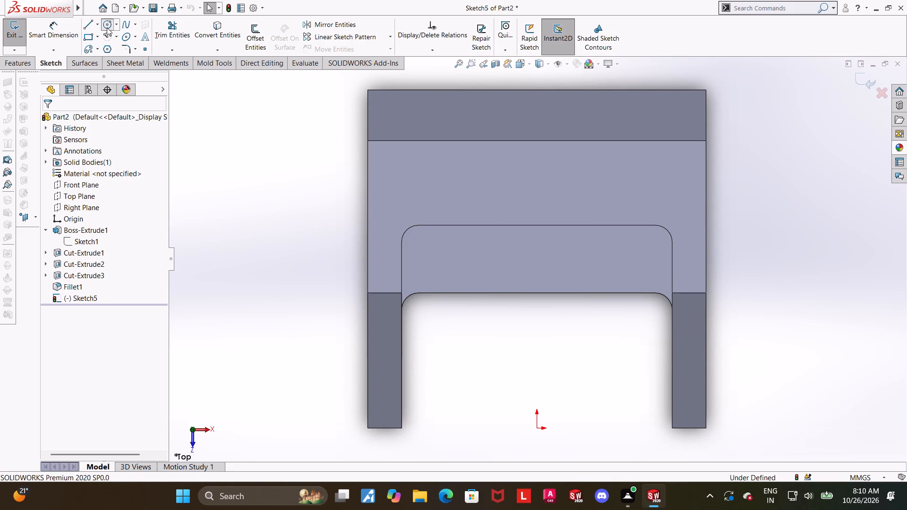
pyautogui.click(538, 225)
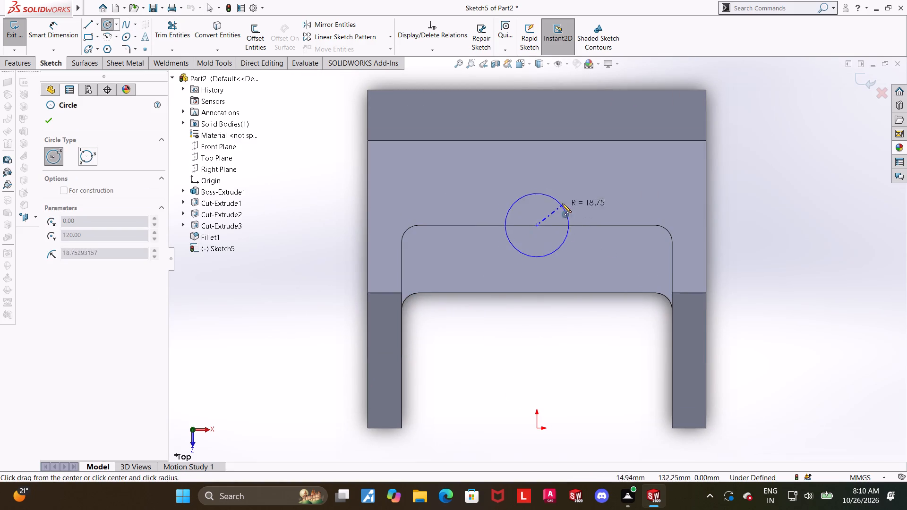
pyautogui.click(580, 184)
pyautogui.press('Escape')
# Dimension the circle's diameter at 50 mm.
pyautogui.click(55, 34)
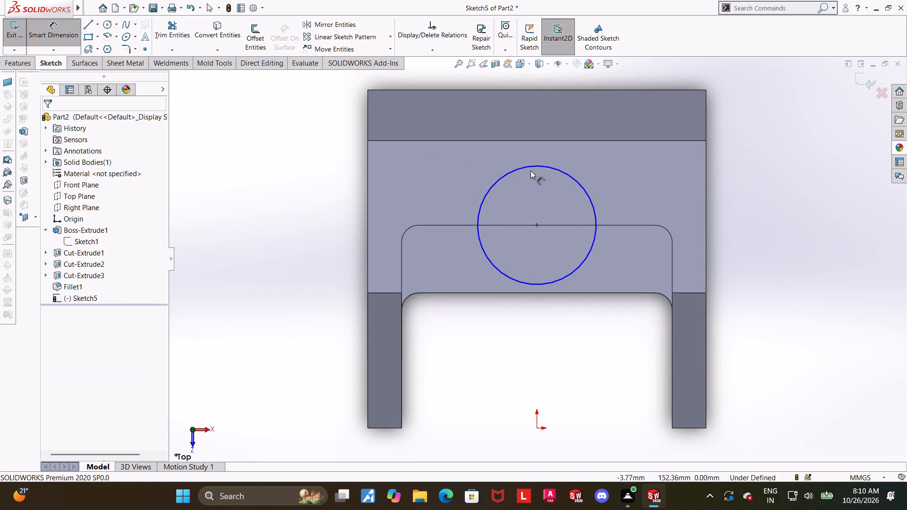
pyautogui.click(530, 168)
pyautogui.click(528, 105)
pyautogui.press('3')
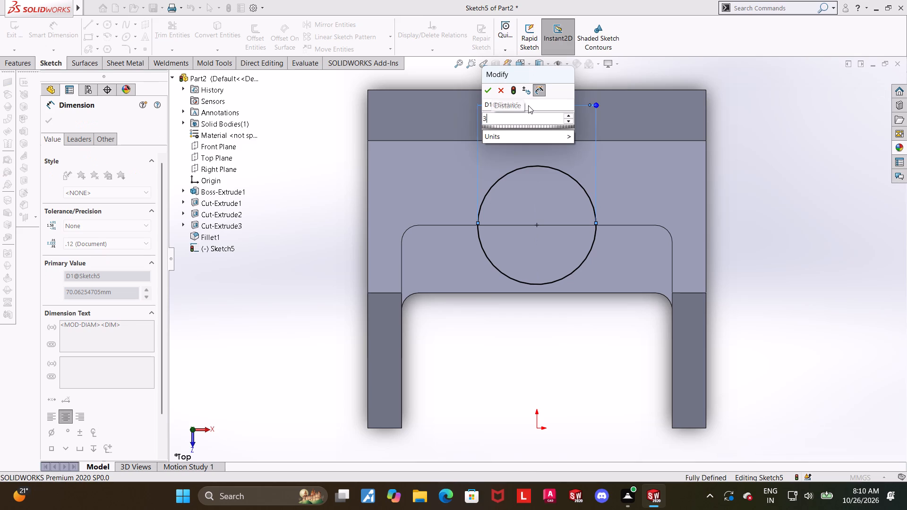
pyautogui.press('BackSpace')
pyautogui.write('50')
pyautogui.press('Return')
pyautogui.press('Escape')
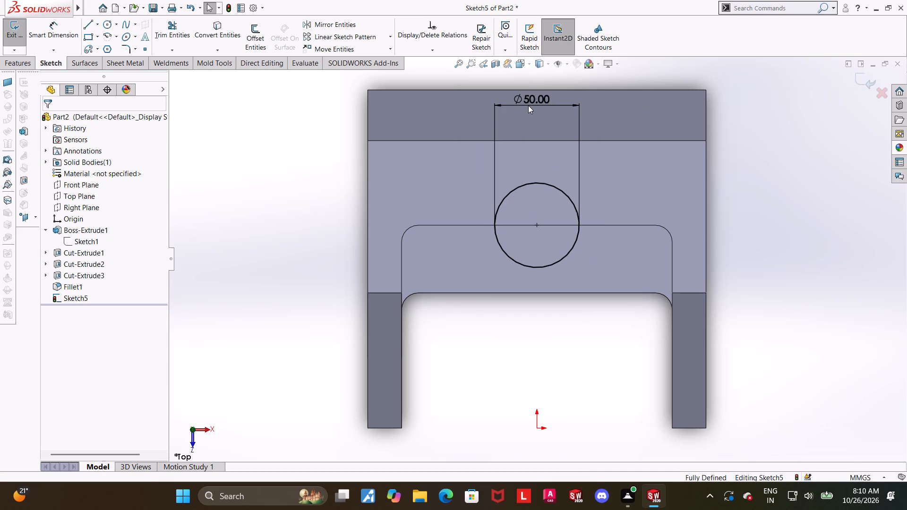
# Set the circle's diameter to 90 mm and close the sketch.
pyautogui.scroll(-1, 647, 221)
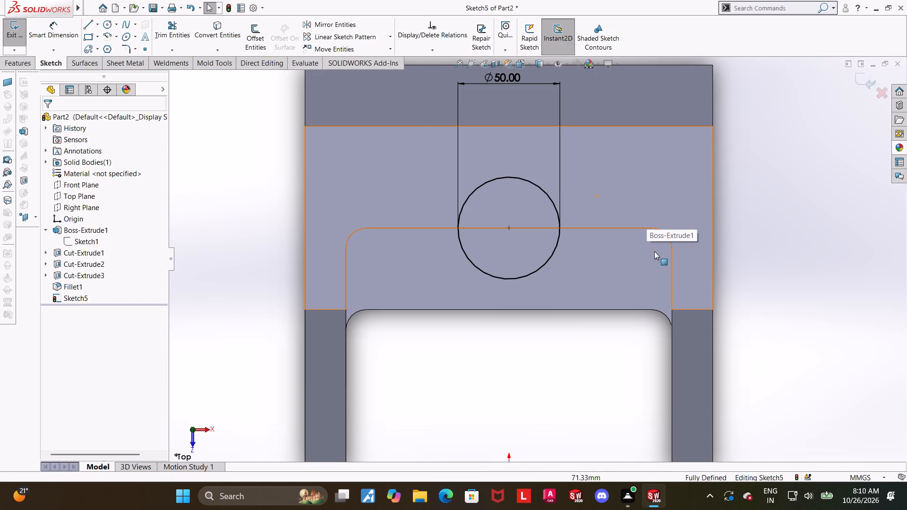
pyautogui.doubleClick(490, 80)
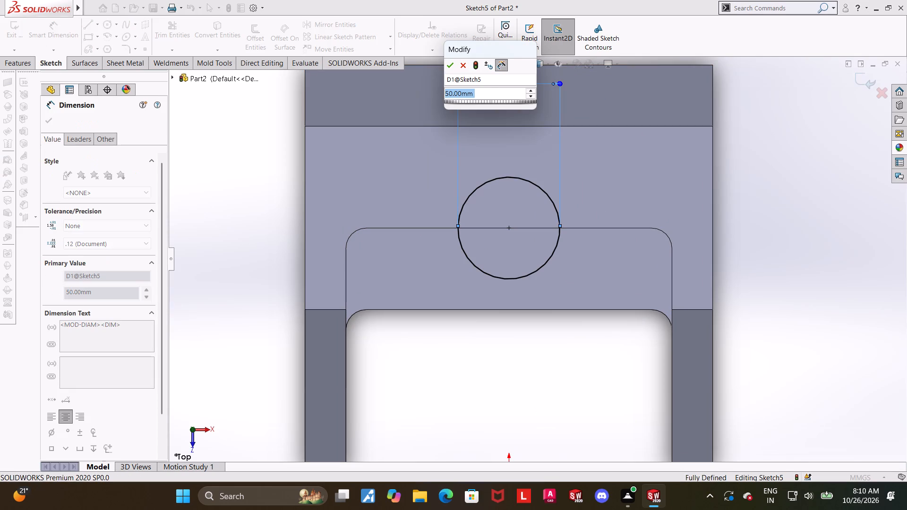
pyautogui.write('90')
pyautogui.press('Return')
pyautogui.press('Escape')
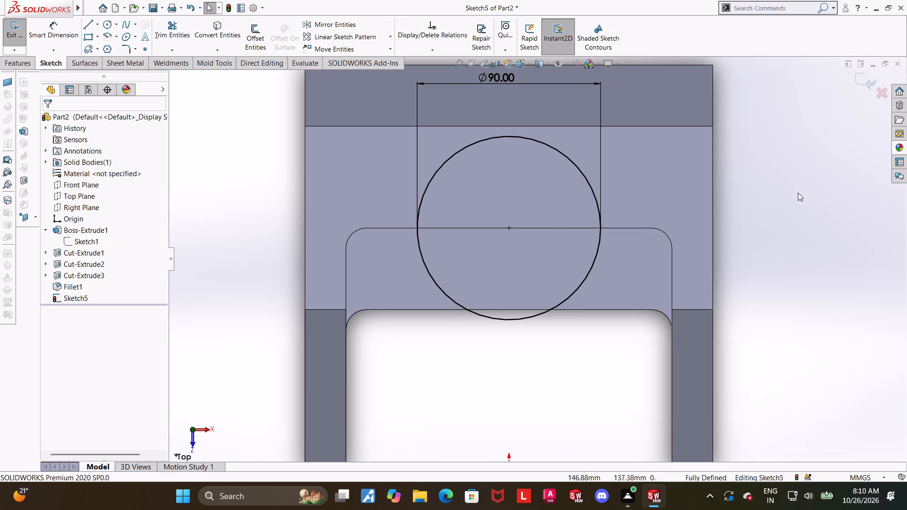
pyautogui.click(867, 75)
# Extrude the 90 mm circle as a merged boss, reversed into the part, up to the underside surface of the top wall.
pyautogui.scroll(3, 815, 202)
pyautogui.moveTo(757, 230); pyautogui.dragTo(762, 119, button='middle')
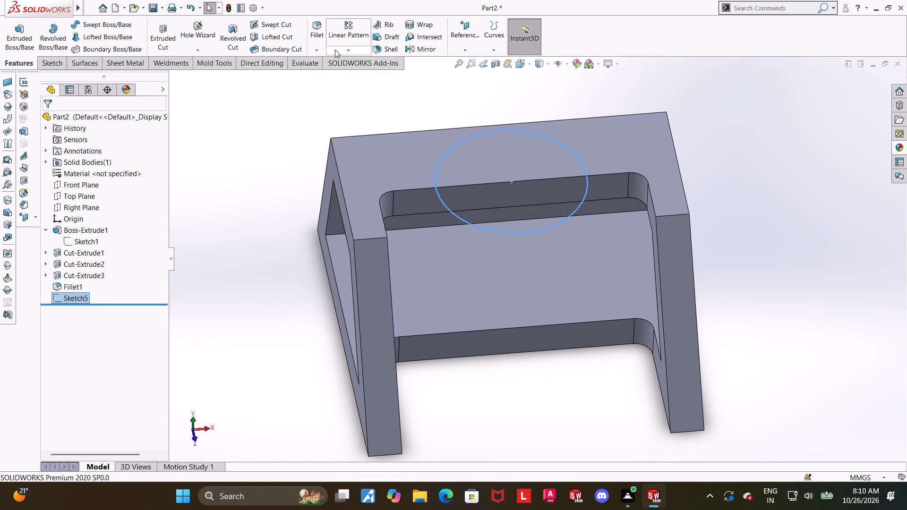
pyautogui.click(28, 35)
pyautogui.moveTo(451, 208); pyautogui.dragTo(440, 177, button='middle')
pyautogui.click(48, 181)
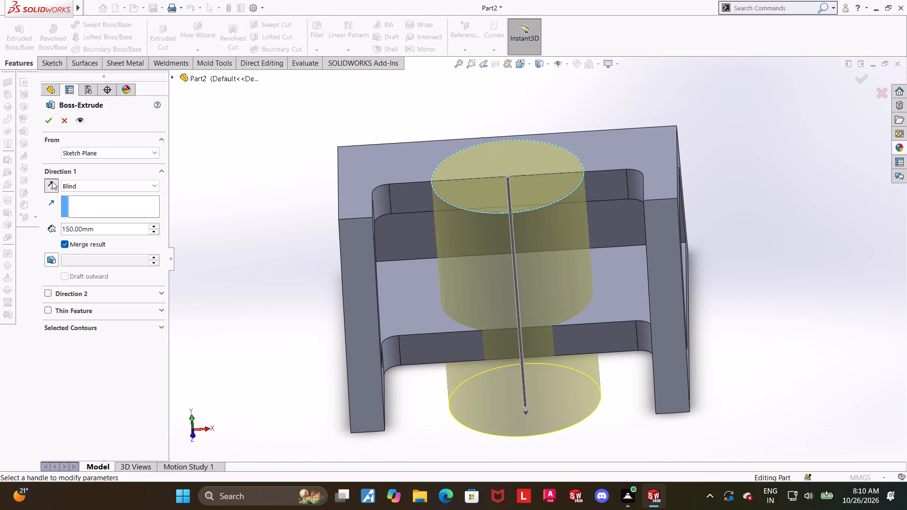
pyautogui.click(73, 186)
pyautogui.click(86, 230)
pyautogui.moveTo(501, 297); pyautogui.dragTo(505, 167, button='middle')
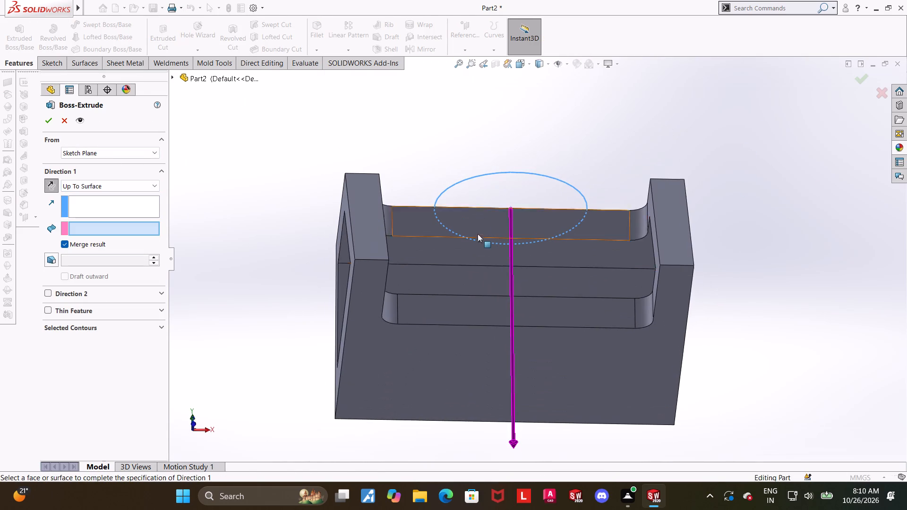
pyautogui.click(470, 257)
pyautogui.moveTo(452, 177); pyautogui.dragTo(457, 309, button='middle')
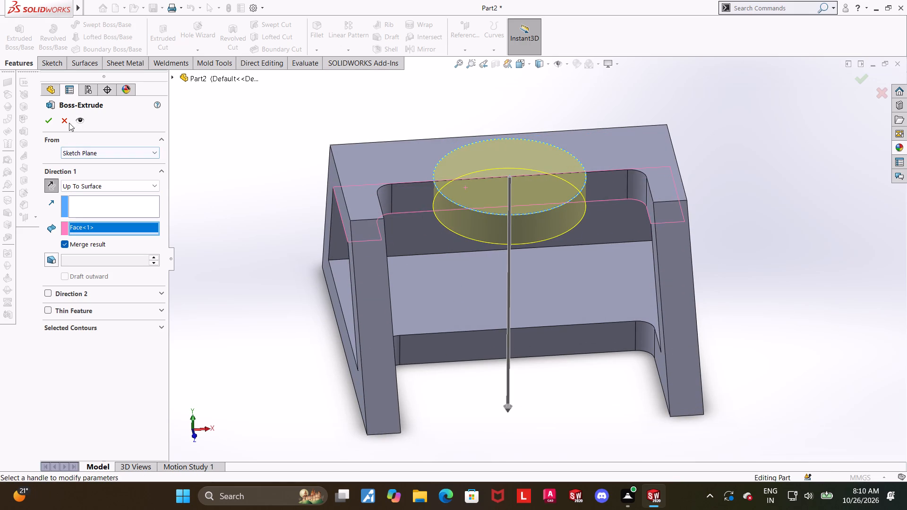
pyautogui.click(50, 123)
pyautogui.click(282, 197)
# Examine the part with its new round boss from several angles and straight on to the boss's sketch.
pyautogui.scroll(3, 320, 206)
pyautogui.moveTo(625, 250); pyautogui.dragTo(640, 316, button='middle')
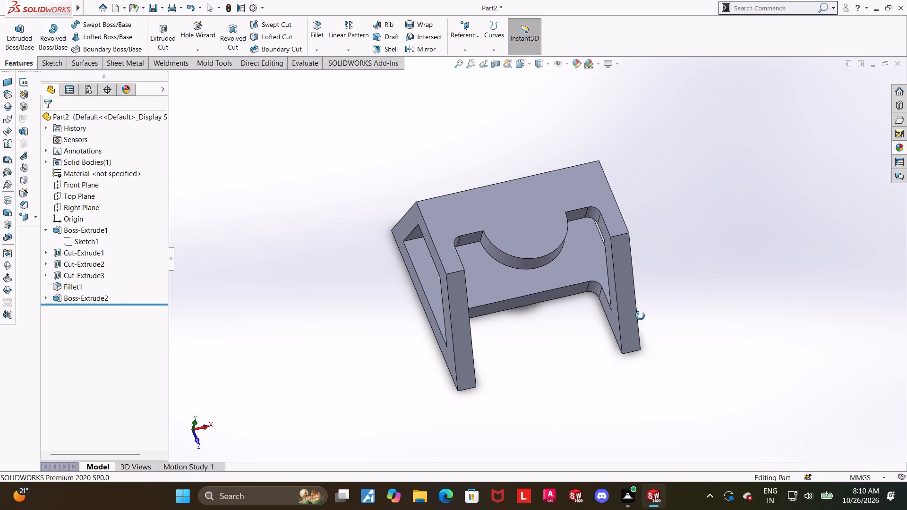
pyautogui.moveTo(640, 316); pyautogui.dragTo(639, 316, button='middle')
pyautogui.moveTo(569, 245); pyautogui.dragTo(635, 297, button='middle')
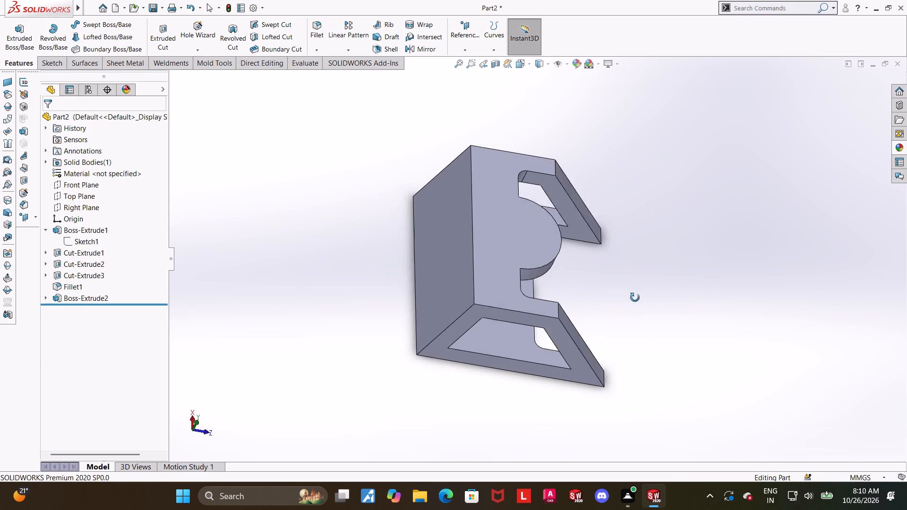
pyautogui.moveTo(635, 297); pyautogui.dragTo(632, 311, button='middle')
pyautogui.click(48, 299)
pyautogui.click(78, 309)
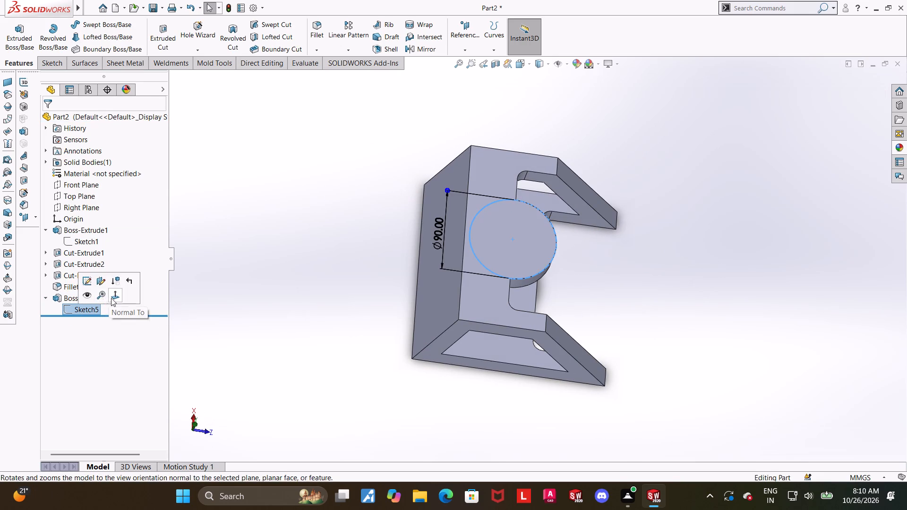
pyautogui.click(113, 298)
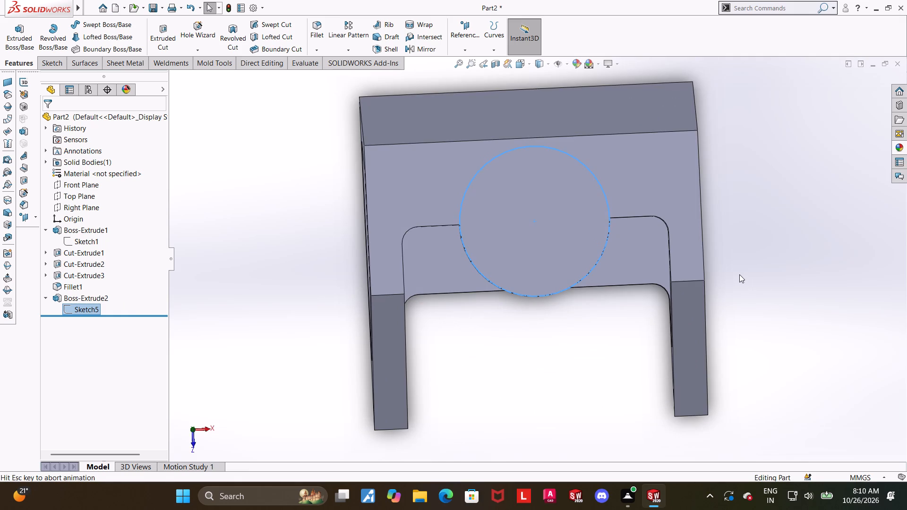
pyautogui.scroll(1, 735, 270)
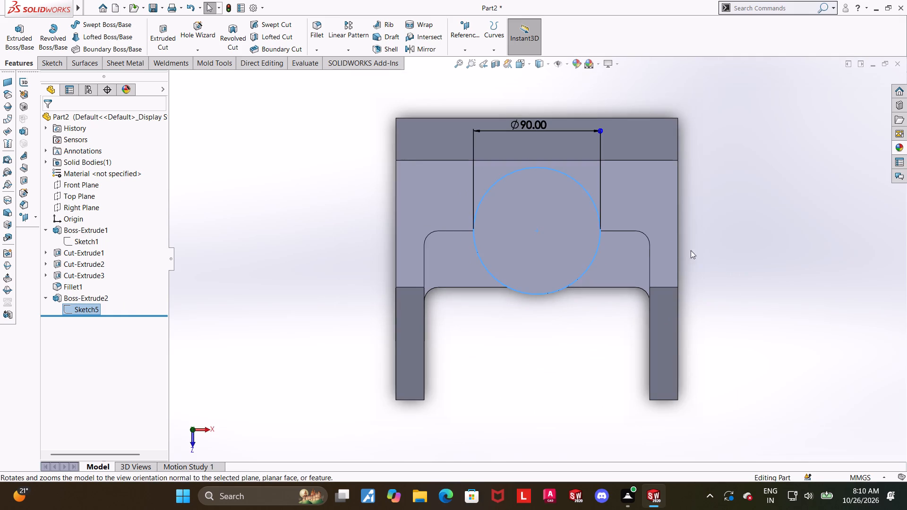
pyautogui.scroll(-1, 600, 235)
pyautogui.click(744, 245)
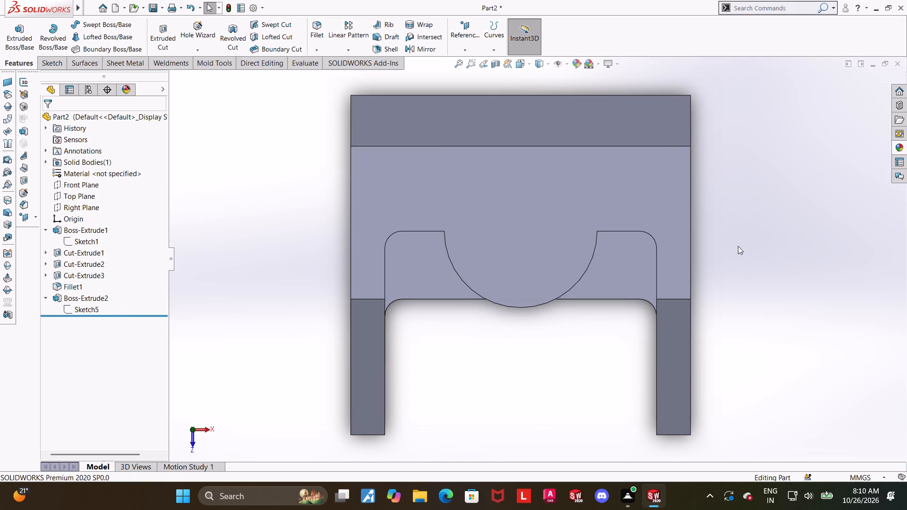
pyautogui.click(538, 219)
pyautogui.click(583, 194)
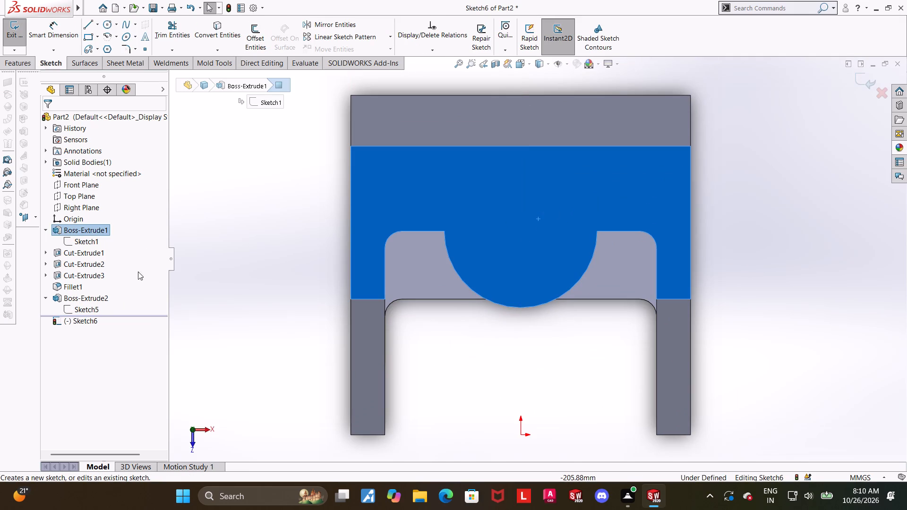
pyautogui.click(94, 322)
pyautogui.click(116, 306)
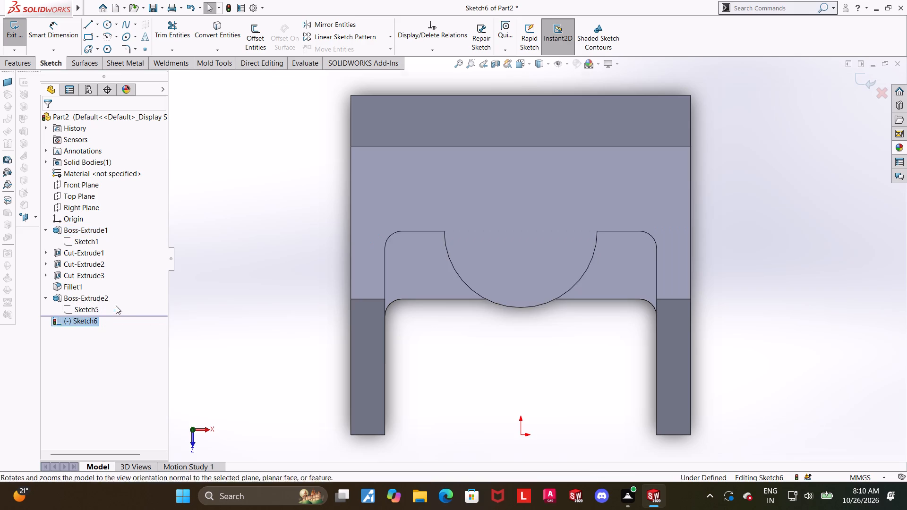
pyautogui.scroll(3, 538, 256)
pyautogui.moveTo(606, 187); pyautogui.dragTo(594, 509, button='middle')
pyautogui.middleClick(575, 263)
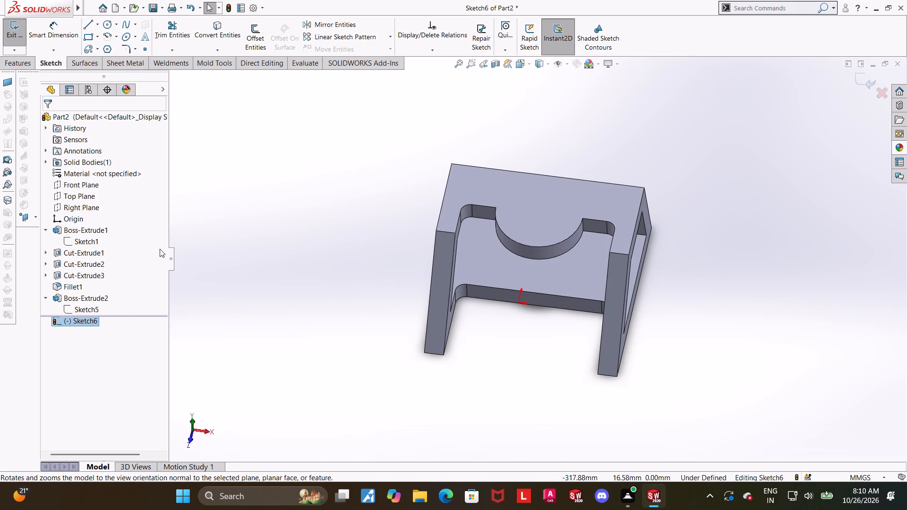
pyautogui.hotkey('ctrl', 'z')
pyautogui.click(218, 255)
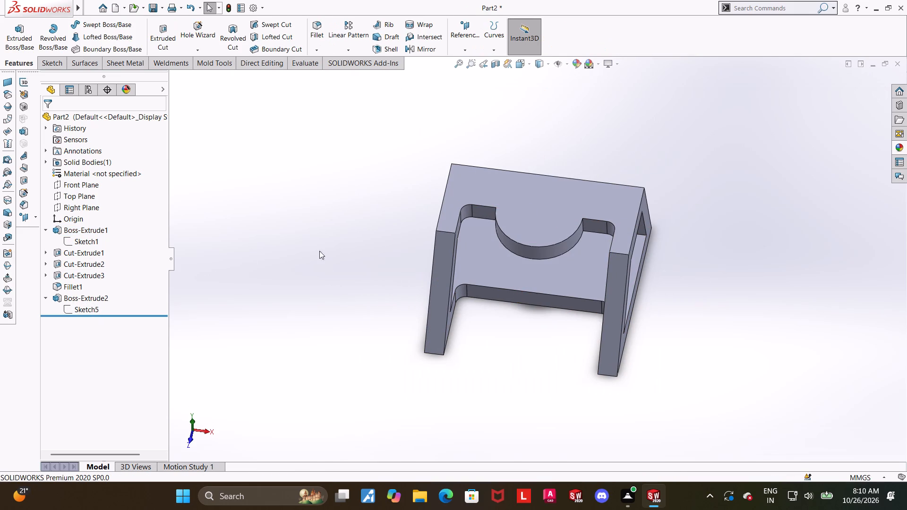
# Start a sketch on the flat top face and draw a circle about 51 mm in diameter near the round boss's centre.
pyautogui.click(525, 206)
pyautogui.click(565, 182)
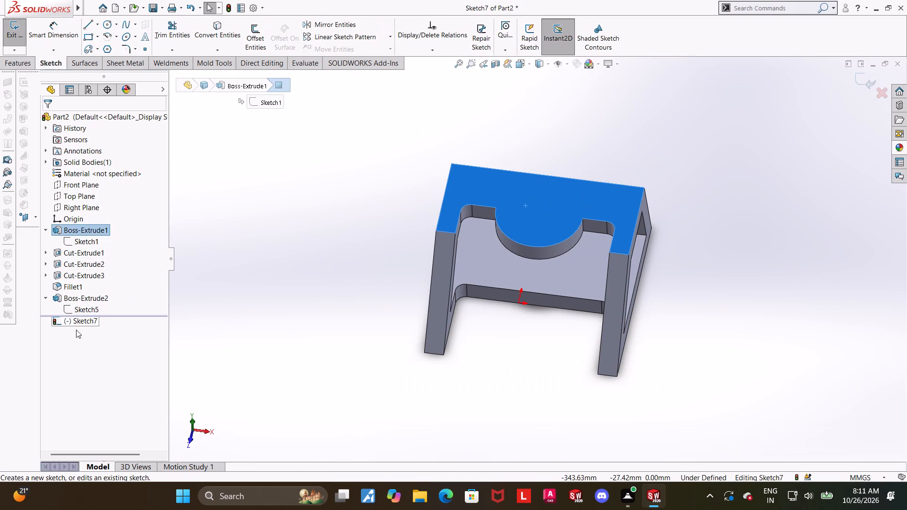
pyautogui.click(78, 324)
pyautogui.click(99, 314)
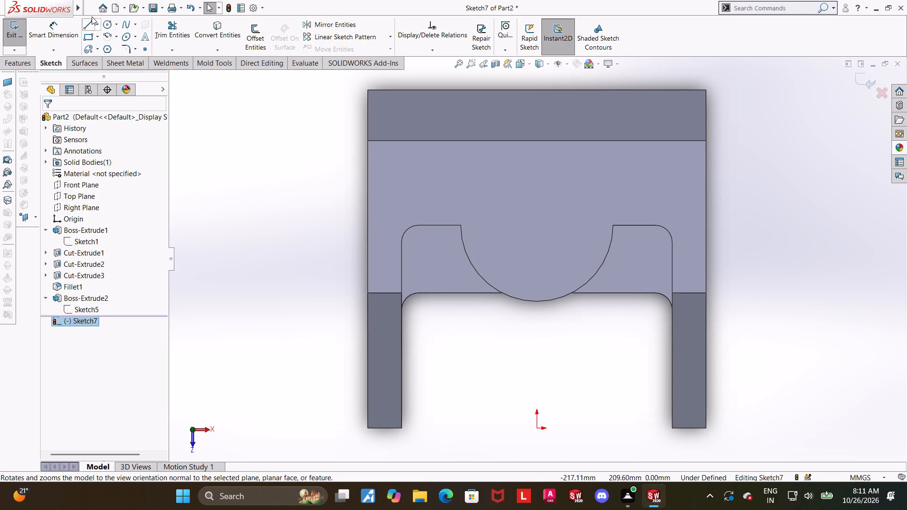
pyautogui.click(106, 26)
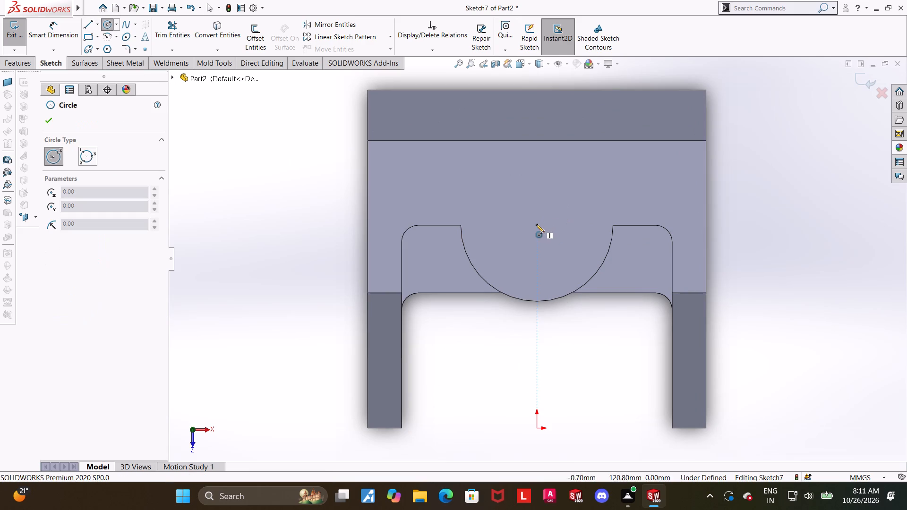
pyautogui.click(534, 227)
pyautogui.click(569, 198)
pyautogui.press('Escape')
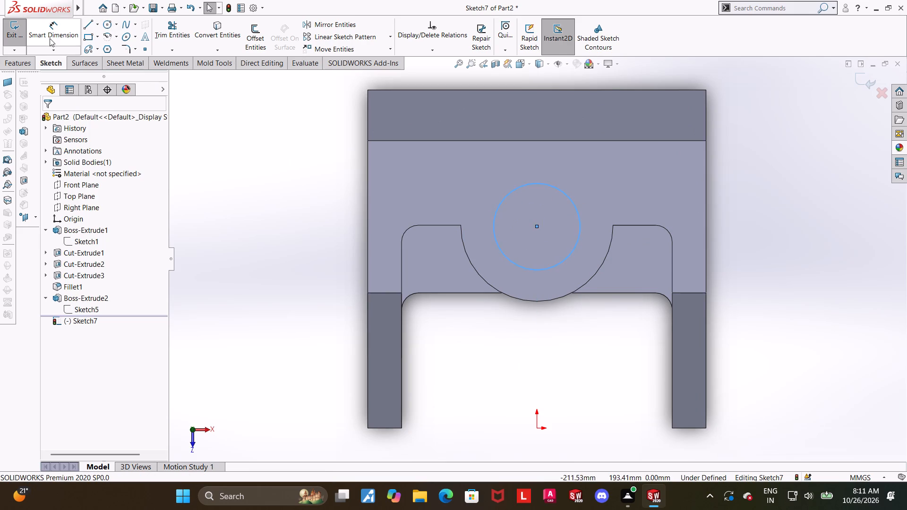
# Dimension the new circle's diameter at 50 mm.
pyautogui.click(50, 38)
pyautogui.click(532, 185)
pyautogui.scroll(2, 532, 185)
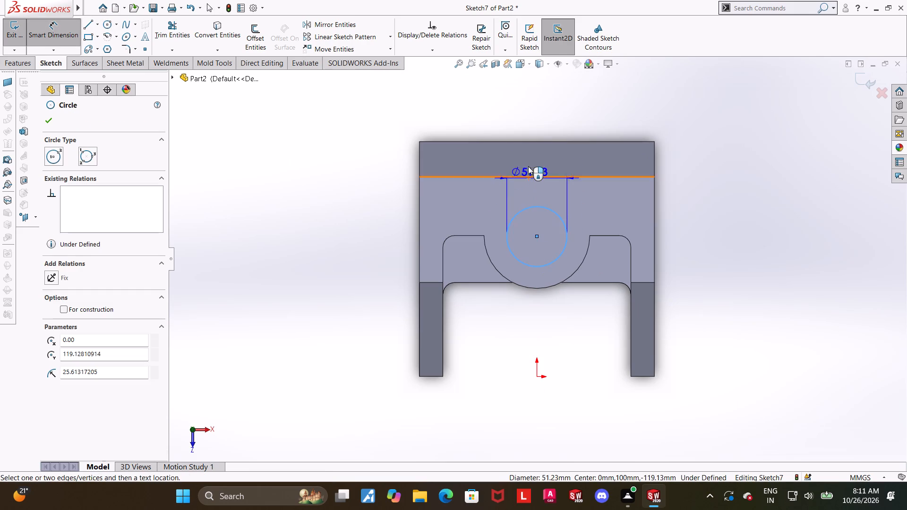
pyautogui.click(527, 162)
pyautogui.press('6')
pyautogui.press('BackSpace')
pyautogui.write('50\\')
pyautogui.press('Escape')
pyautogui.moveTo(539, 174); pyautogui.dragTo(328, 166)
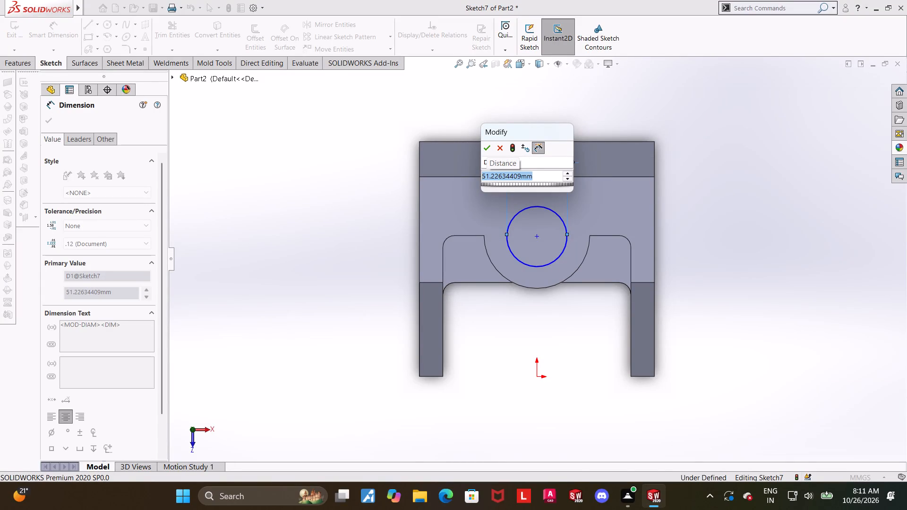
pyautogui.moveTo(328, 166); pyautogui.dragTo(315, 162)
pyautogui.write('50')
pyautogui.press('Return')
pyautogui.press('Escape')
pyautogui.press('Escape')
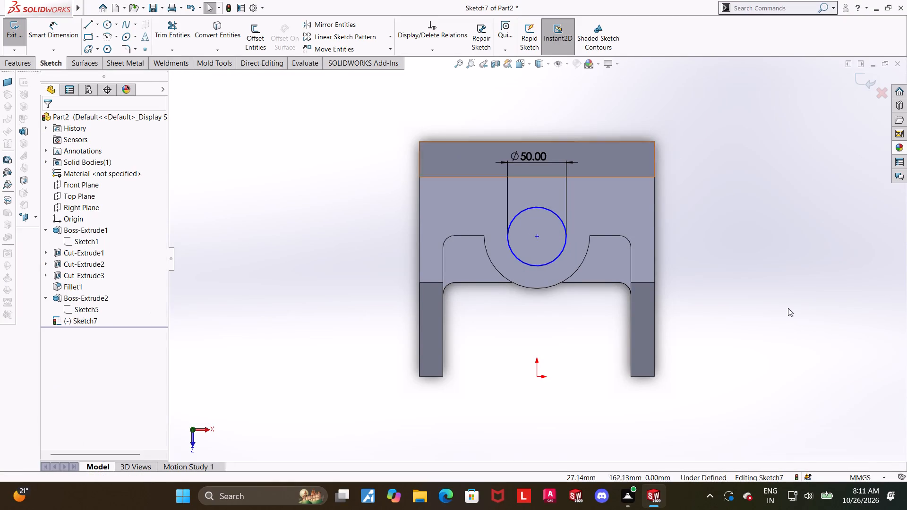
pyautogui.click(860, 317)
# Make the 50 mm circle concentric with the round boss's curved edge and close the sketch.
pyautogui.click(561, 282)
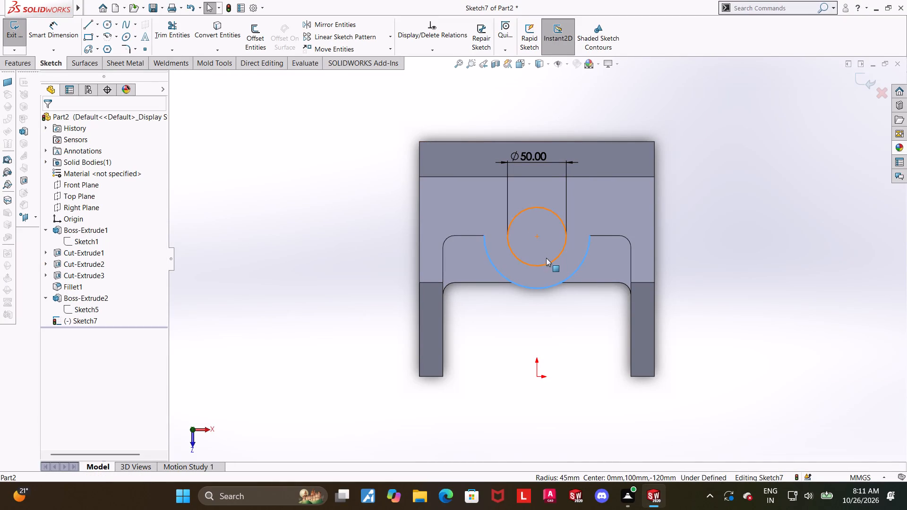
pyautogui.keyDown('ctrl'); pyautogui.click(547, 260); pyautogui.keyUp('ctrl')
pyautogui.click(598, 320)
pyautogui.click(558, 284)
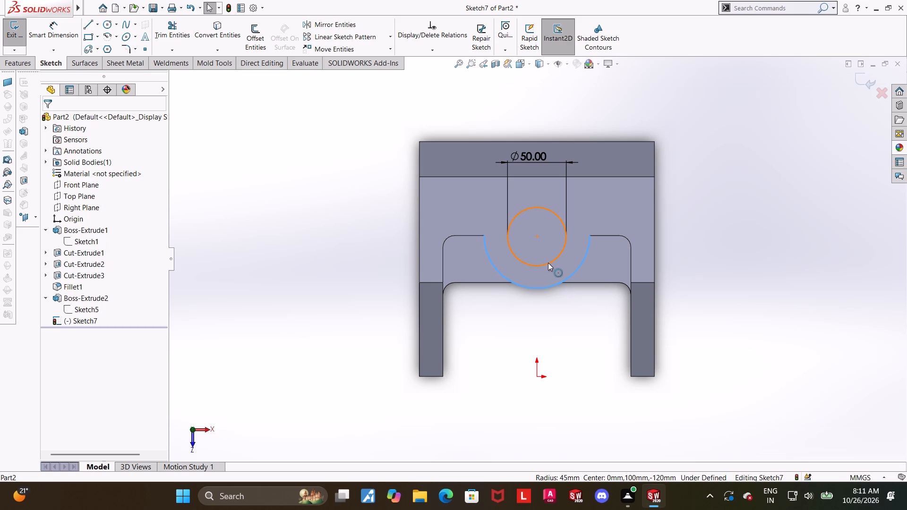
pyautogui.keyDown('ctrl'); pyautogui.click(548, 263); pyautogui.keyUp('ctrl')
pyautogui.click(53, 314)
pyautogui.click(445, 307)
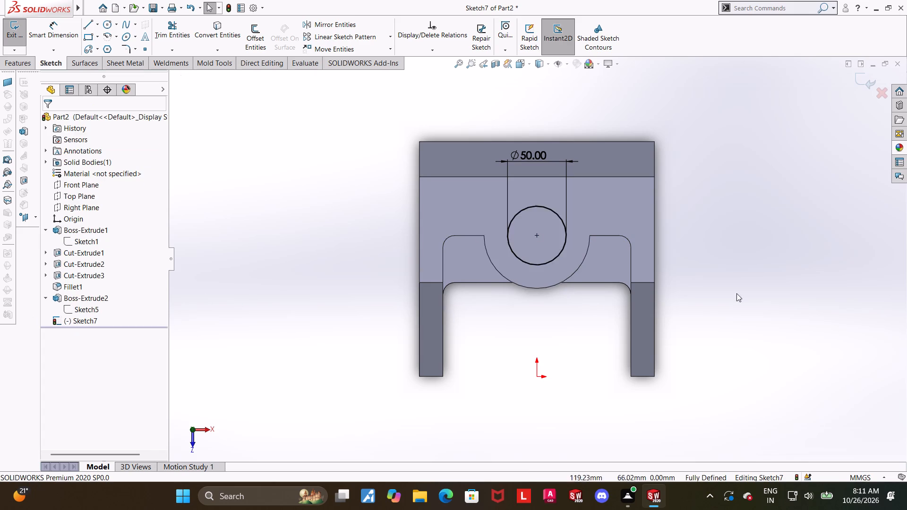
pyautogui.scroll(3, 746, 291)
pyautogui.click(857, 76)
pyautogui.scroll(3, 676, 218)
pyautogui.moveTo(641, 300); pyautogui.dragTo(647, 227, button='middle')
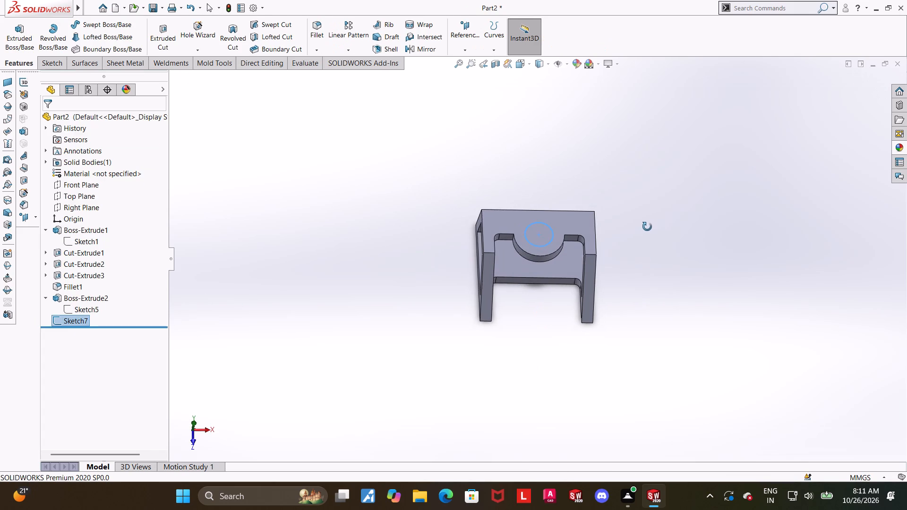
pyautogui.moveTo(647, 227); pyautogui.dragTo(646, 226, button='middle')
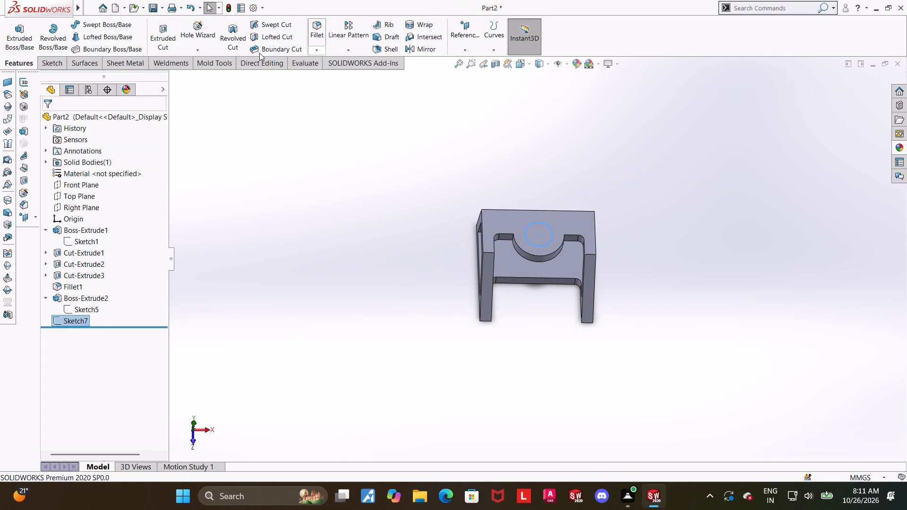
# Cut the 50 mm circle through the whole part with an Extruded Cut set to Through All.
pyautogui.click(164, 25)
pyautogui.click(84, 187)
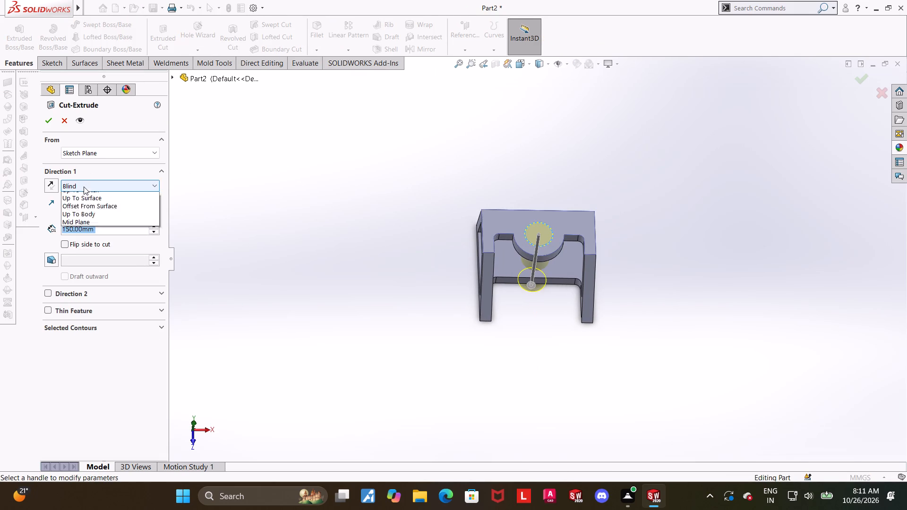
pyautogui.click(82, 205)
pyautogui.moveTo(671, 251); pyautogui.dragTo(676, 217, button='middle')
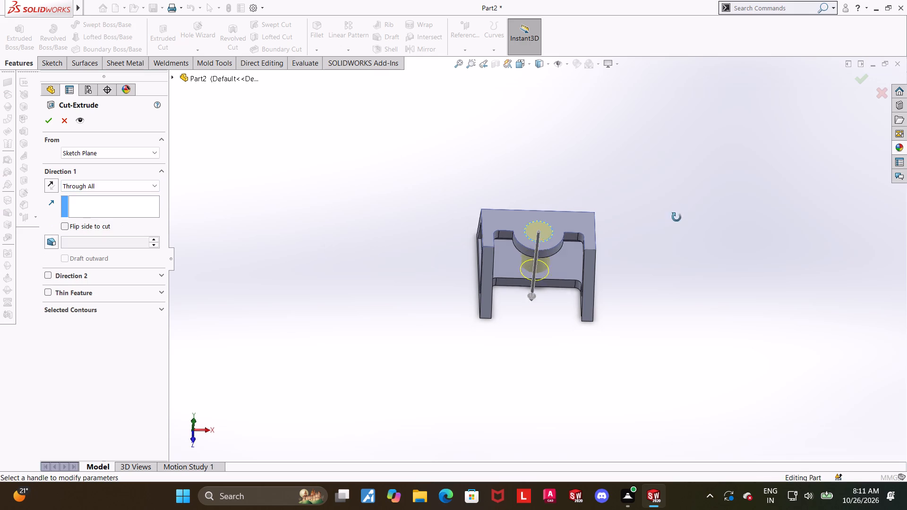
pyautogui.moveTo(676, 217); pyautogui.dragTo(702, 198, button='middle')
pyautogui.click(46, 118)
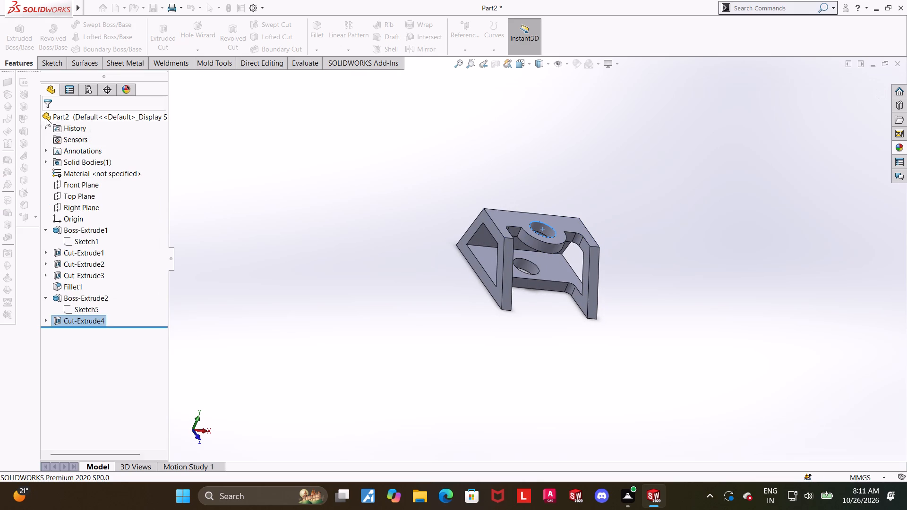
pyautogui.click(864, 298)
# Examine the part with its new through hole from several angles, including underneath and an angled corner view.
pyautogui.moveTo(691, 295); pyautogui.dragTo(708, 230, button='middle')
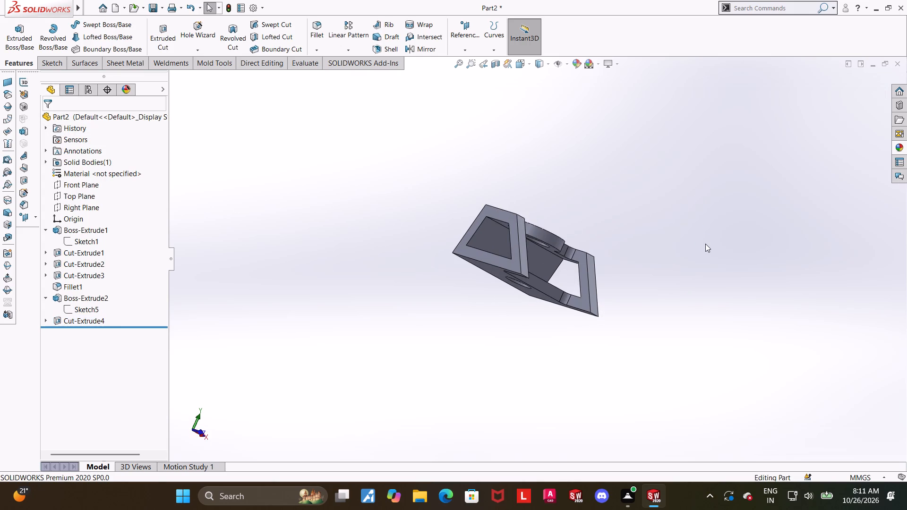
pyautogui.hotkey('ctrl', '7')
pyautogui.moveTo(699, 360); pyautogui.dragTo(757, 238, button='middle')
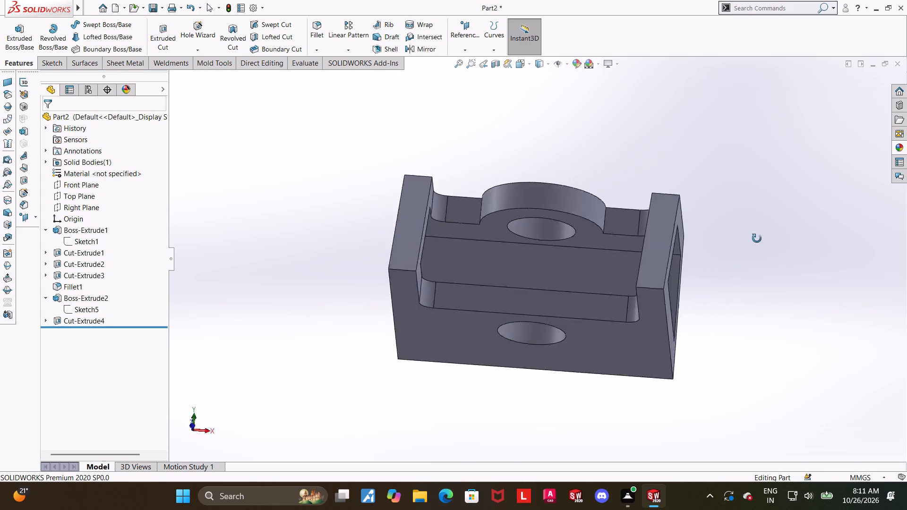
pyautogui.moveTo(757, 238); pyautogui.dragTo(817, 282, button='middle')
pyautogui.click(516, 60)
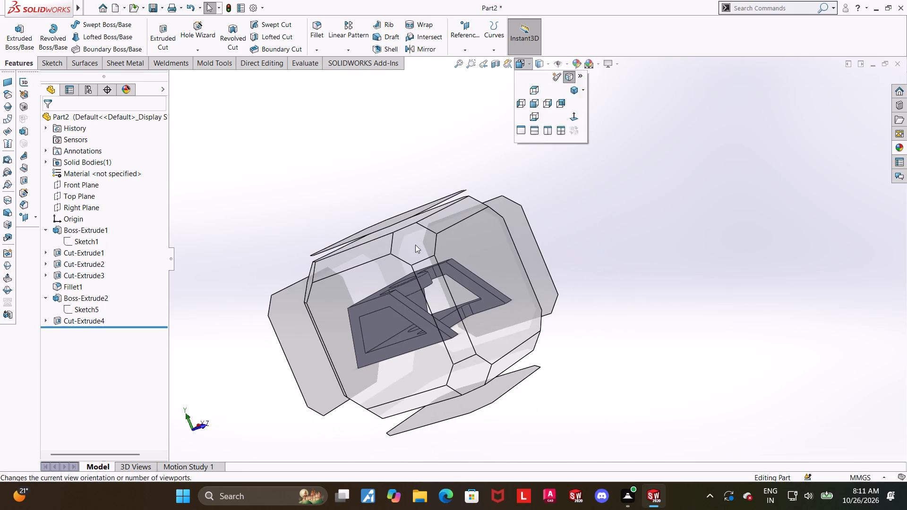
pyautogui.click(407, 253)
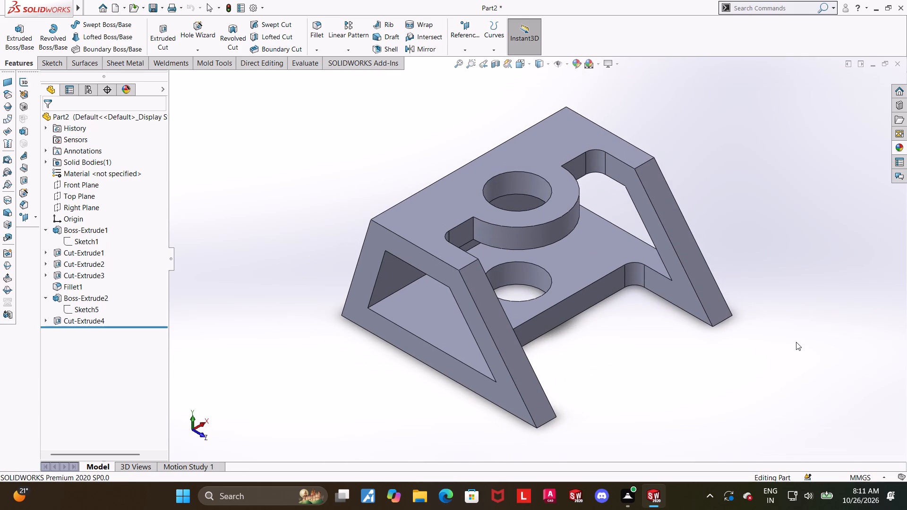
pyautogui.scroll(1, 612, 300)
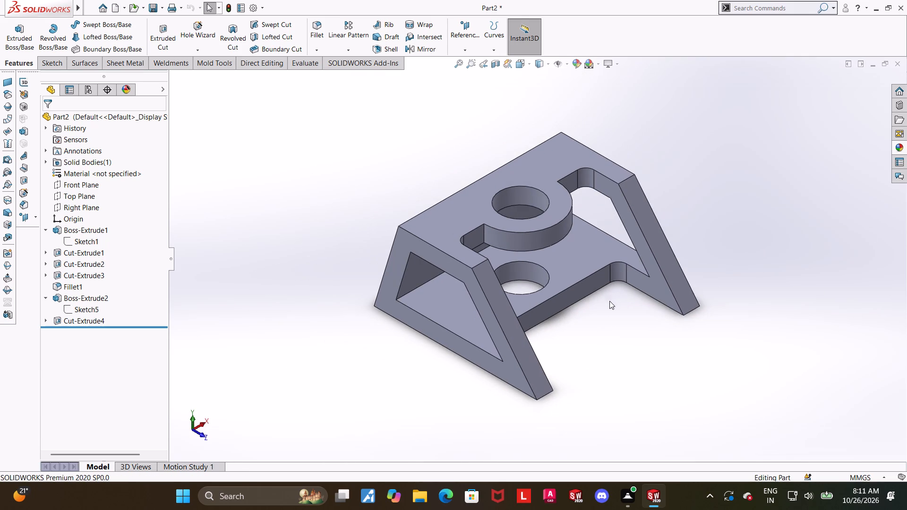
pyautogui.moveTo(576, 310); pyautogui.dragTo(633, 176, button='middle')
# Inspect the part's internal edges in Hidden Lines Visible display from the left, front and top views.
pyautogui.click(522, 67)
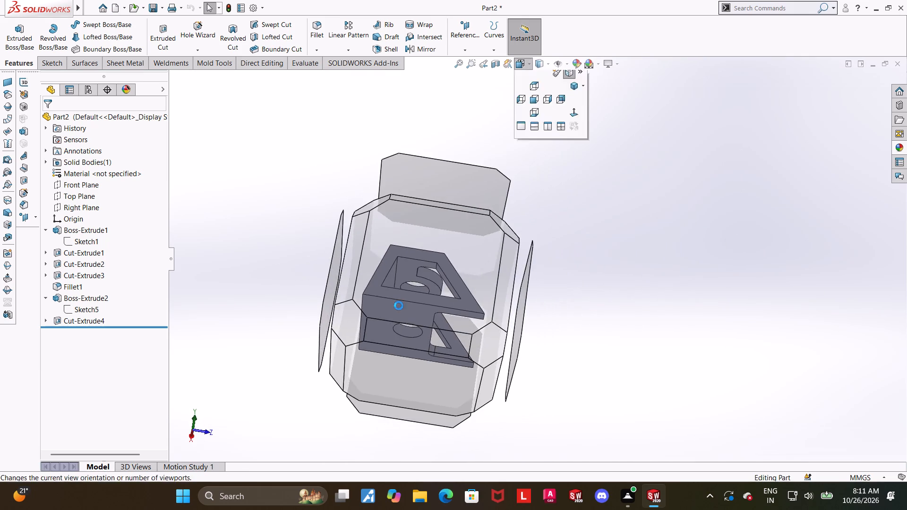
pyautogui.click(428, 251)
pyautogui.click(542, 63)
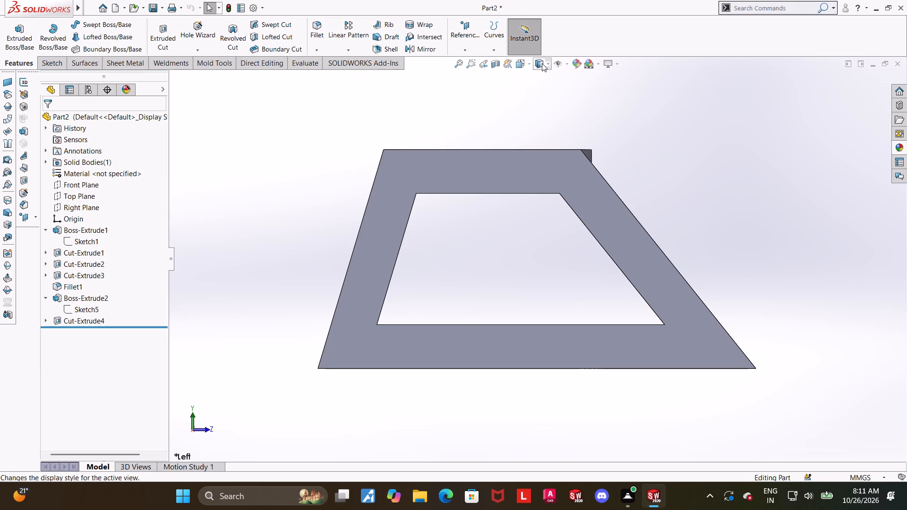
pyautogui.click(540, 114)
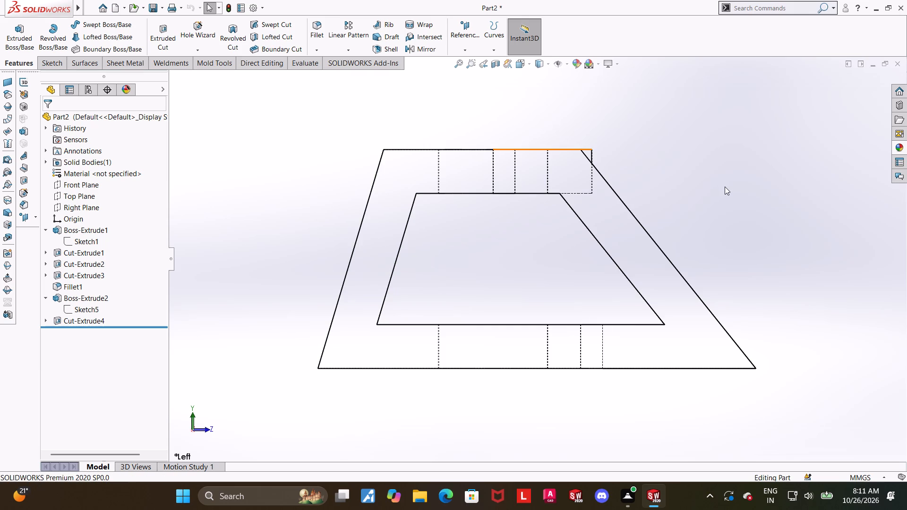
pyautogui.click(725, 187)
pyautogui.moveTo(724, 206); pyautogui.dragTo(719, 208, button='middle')
pyautogui.moveTo(719, 208); pyautogui.dragTo(621, 215, button='middle')
pyautogui.click(521, 65)
pyautogui.click(412, 278)
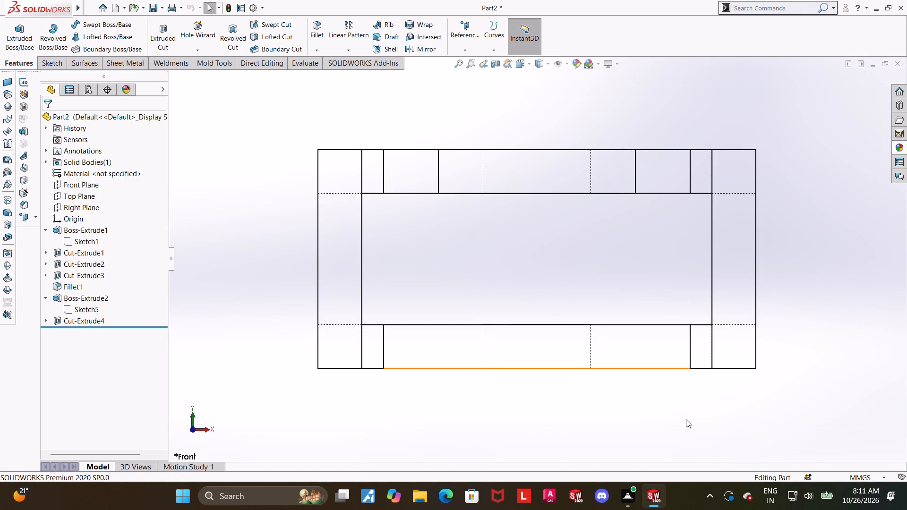
pyautogui.moveTo(552, 241); pyautogui.dragTo(551, 314, button='middle')
pyautogui.click(523, 61)
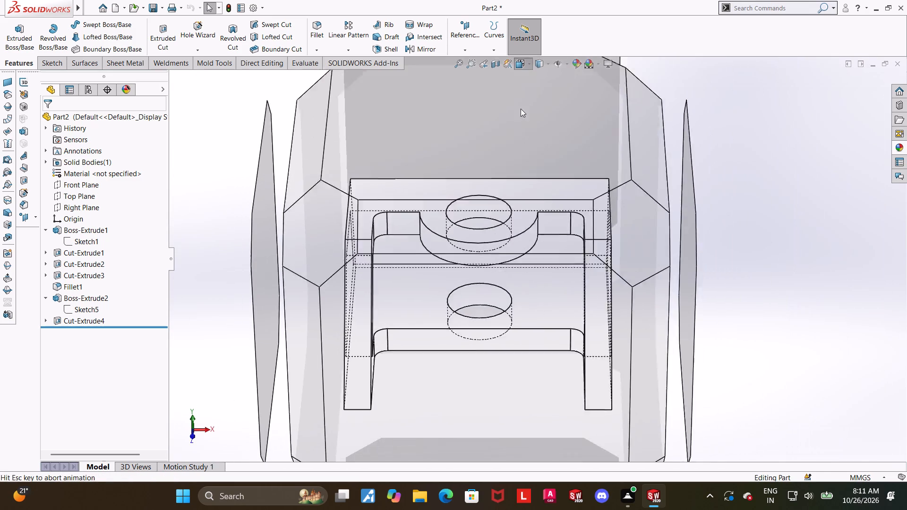
pyautogui.click(485, 198)
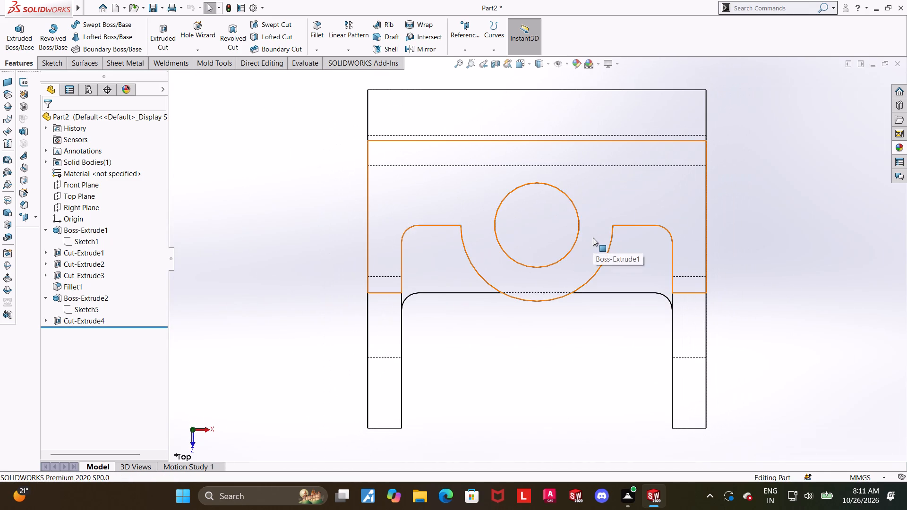
pyautogui.moveTo(584, 278); pyautogui.dragTo(790, 388, button='middle')
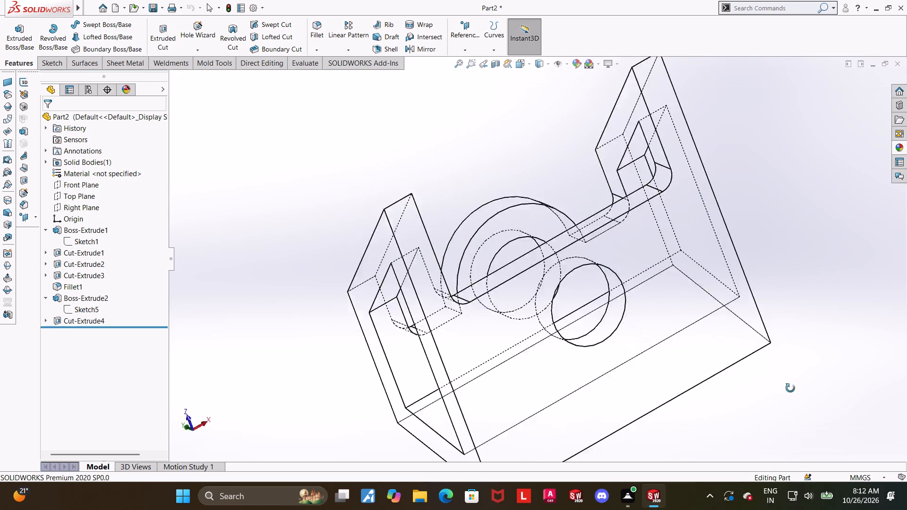
pyautogui.moveTo(790, 388); pyautogui.dragTo(806, 443, button='middle')
pyautogui.moveTo(611, 112); pyautogui.dragTo(755, 172, button='middle')
pyautogui.scroll(1, 735, 169)
pyautogui.click(522, 65)
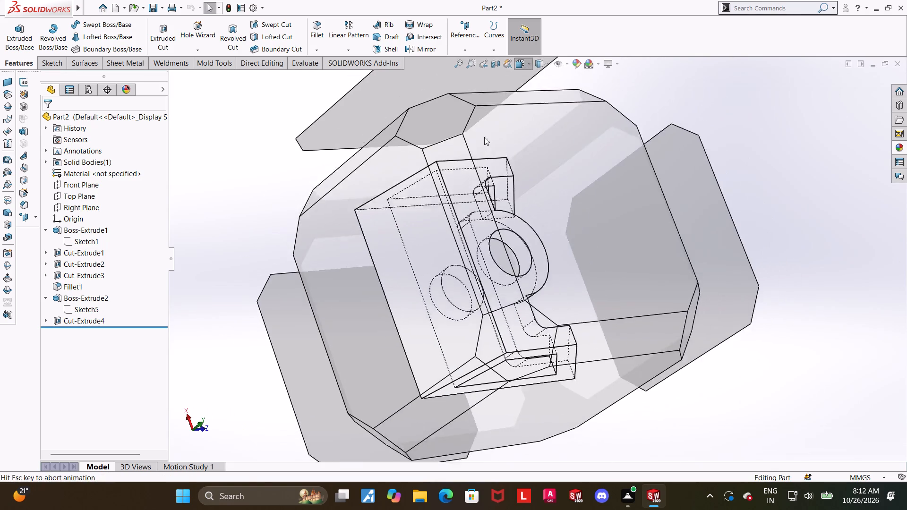
pyautogui.click(491, 265)
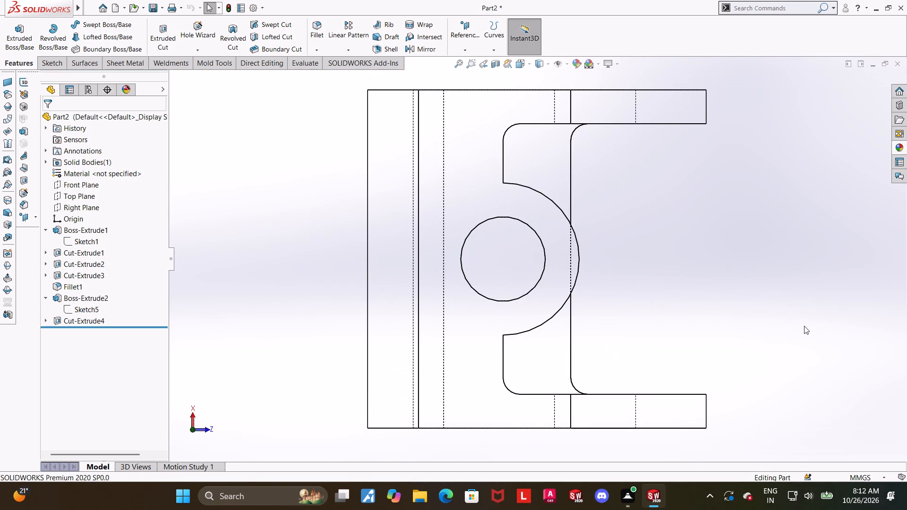
pyautogui.scroll(1, 790, 322)
pyautogui.scroll(-1, 782, 345)
pyautogui.scroll(1, 774, 327)
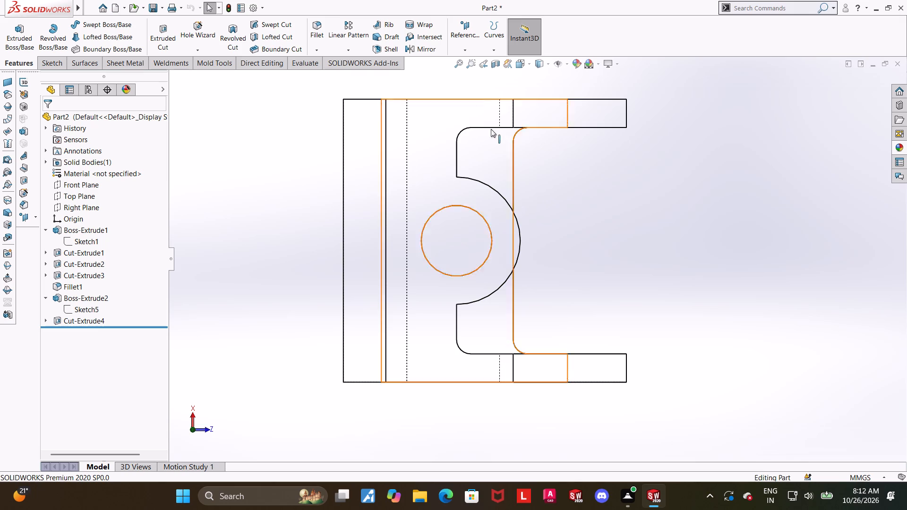
# Return the display to Shaded With Edges and orient the part to a corner view showing the trapezoidal end and top face.
pyautogui.click(537, 63)
pyautogui.click(537, 76)
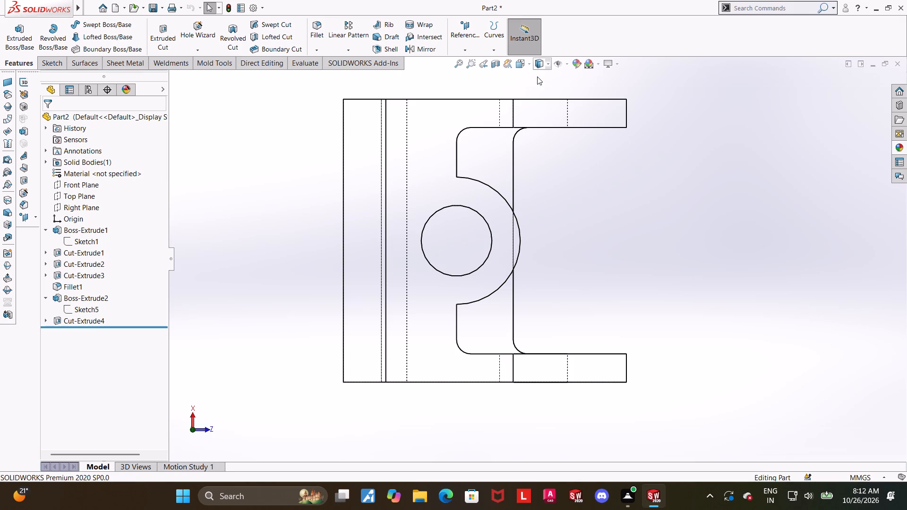
pyautogui.hotkey('ctrl', '7')
pyautogui.scroll(3, 568, 178)
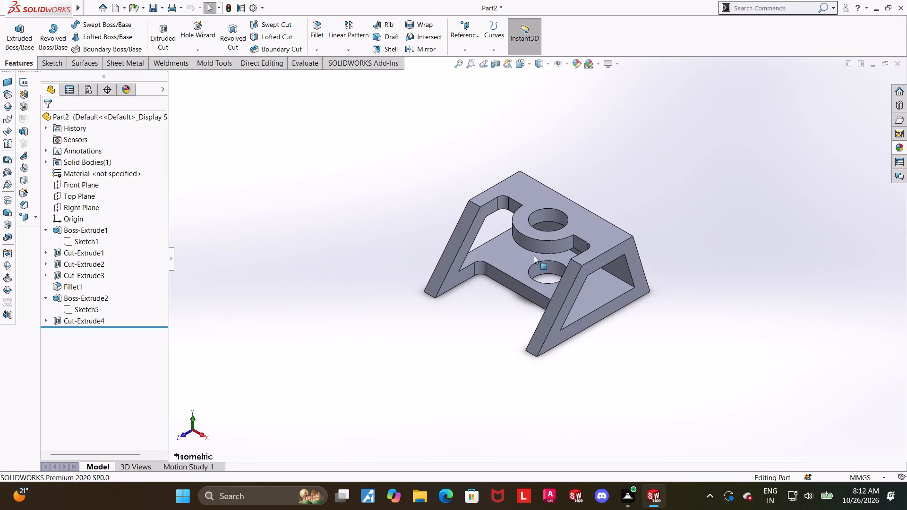
pyautogui.moveTo(517, 280); pyautogui.dragTo(607, 194, button='middle')
pyautogui.click(520, 69)
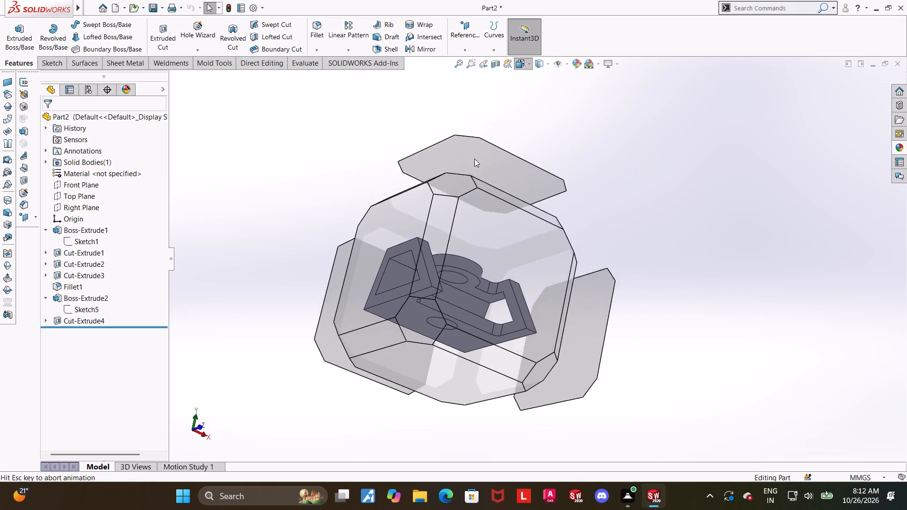
pyautogui.click(425, 204)
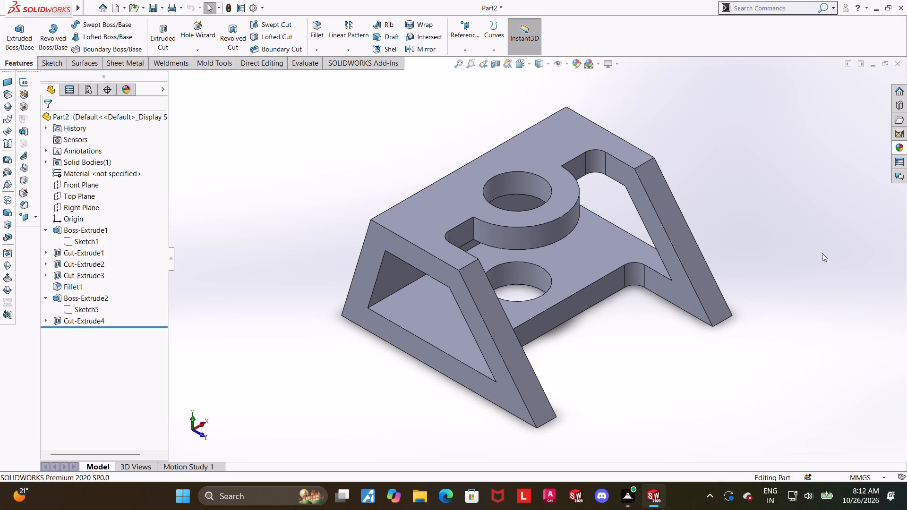
# Colour the whole part orange from the standard swatches, with a red value of 232.
pyautogui.rightClick(157, 114)
pyautogui.click(182, 97)
pyautogui.click(200, 123)
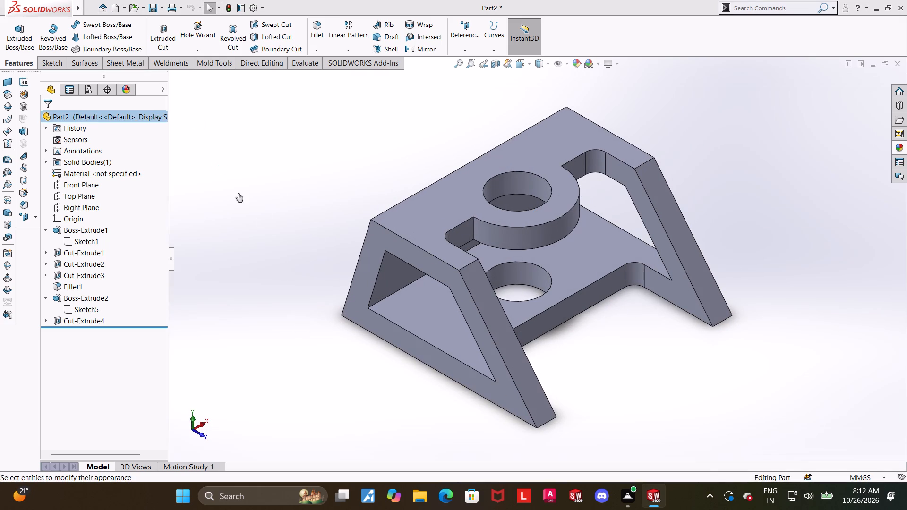
pyautogui.click(82, 365)
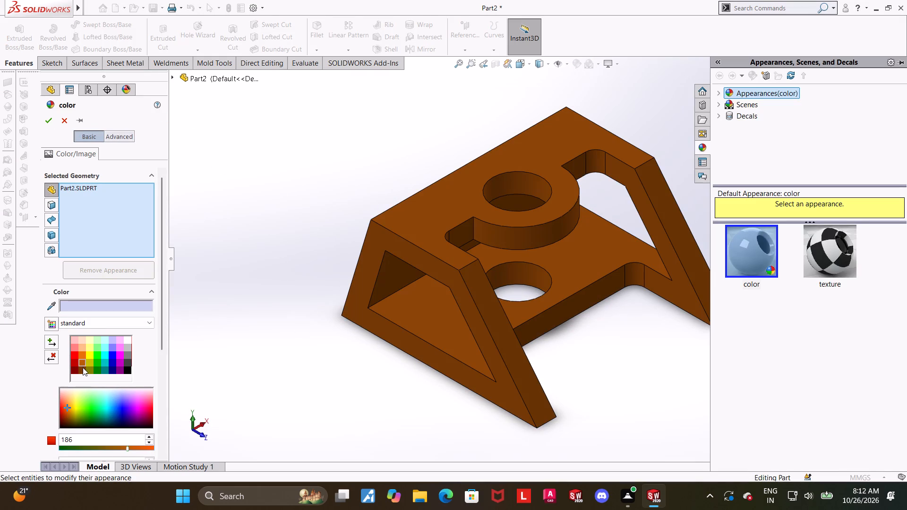
pyautogui.scroll(2, 459, 345)
pyautogui.click(639, 382)
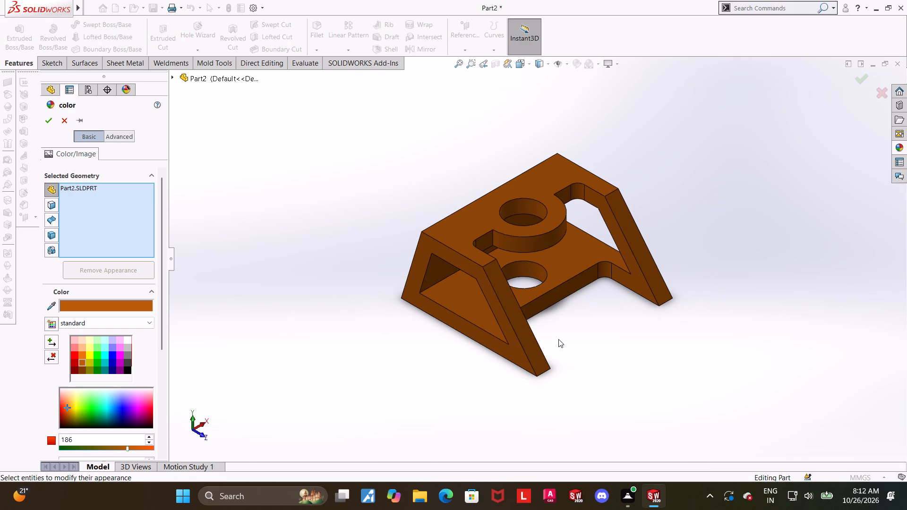
pyautogui.scroll(-1, 564, 329)
pyautogui.click(80, 368)
pyautogui.click(81, 354)
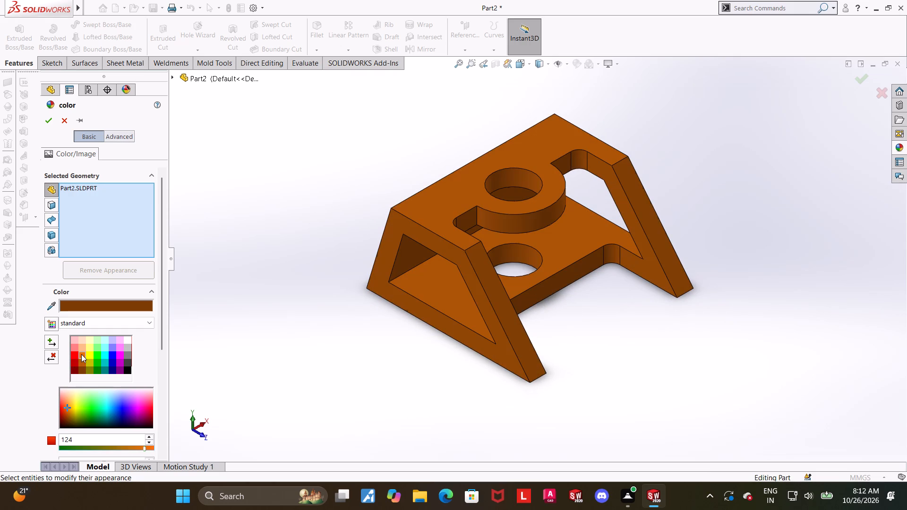
pyautogui.scroll(-2, 570, 226)
pyautogui.scroll(2, 619, 274)
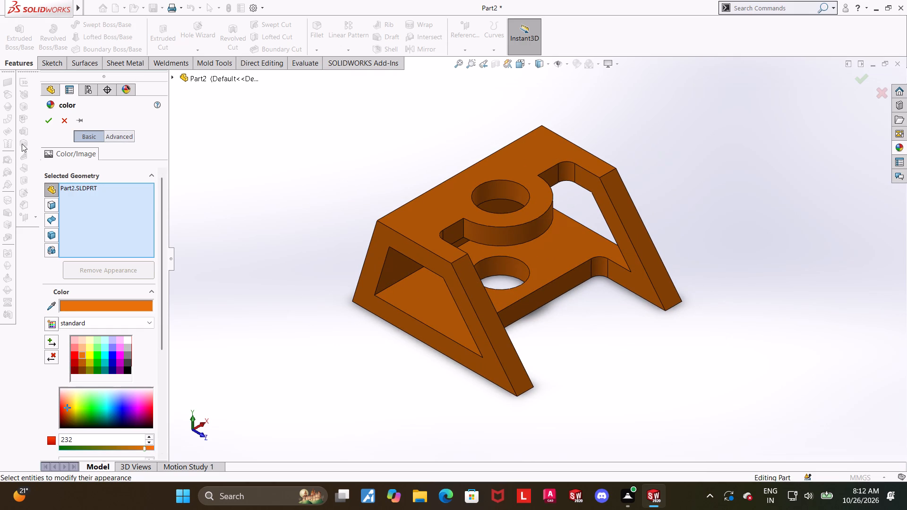
pyautogui.click(45, 118)
pyautogui.click(177, 232)
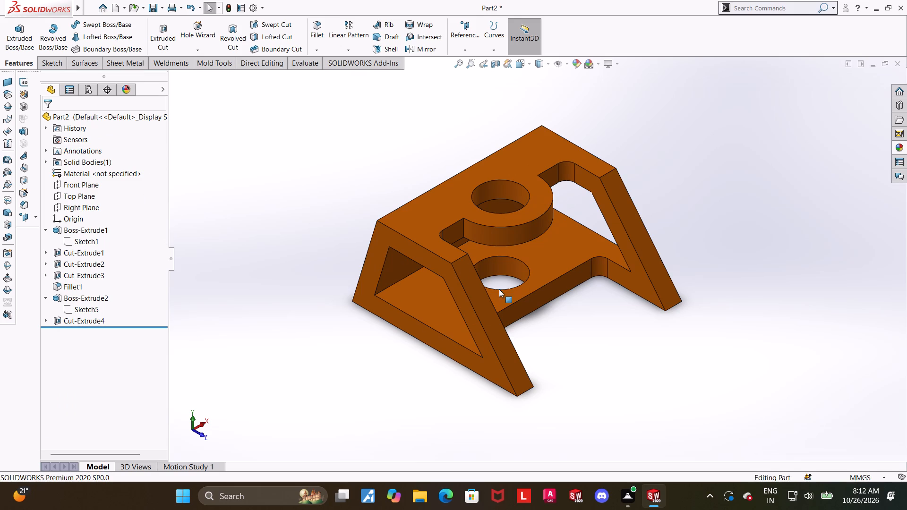
pyautogui.click(669, 303)
pyautogui.click(810, 317)
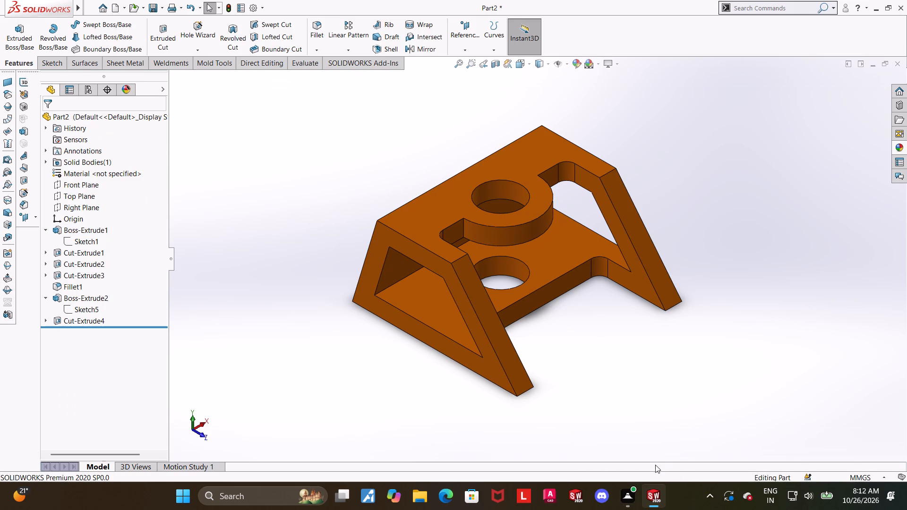
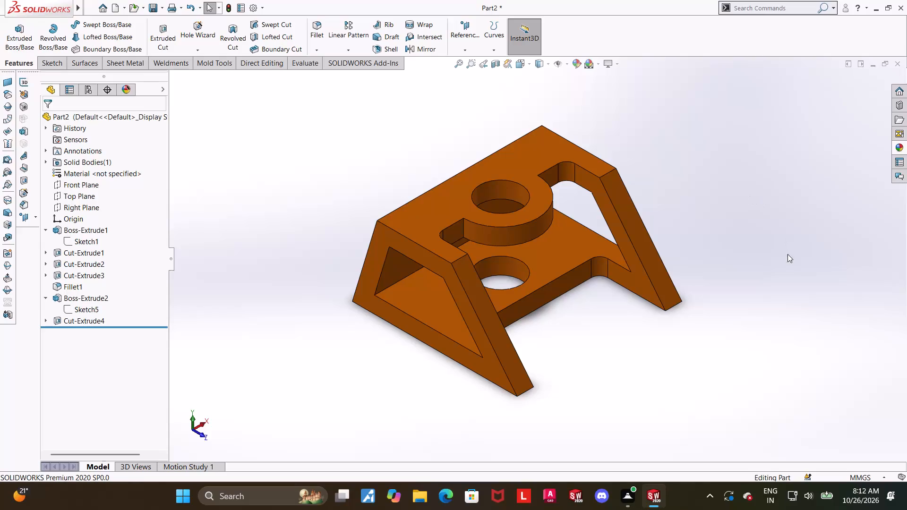
# Measure between the floor's upper face and the top plate, including the plate's underside viewed from below.
pyautogui.click(749, 300)
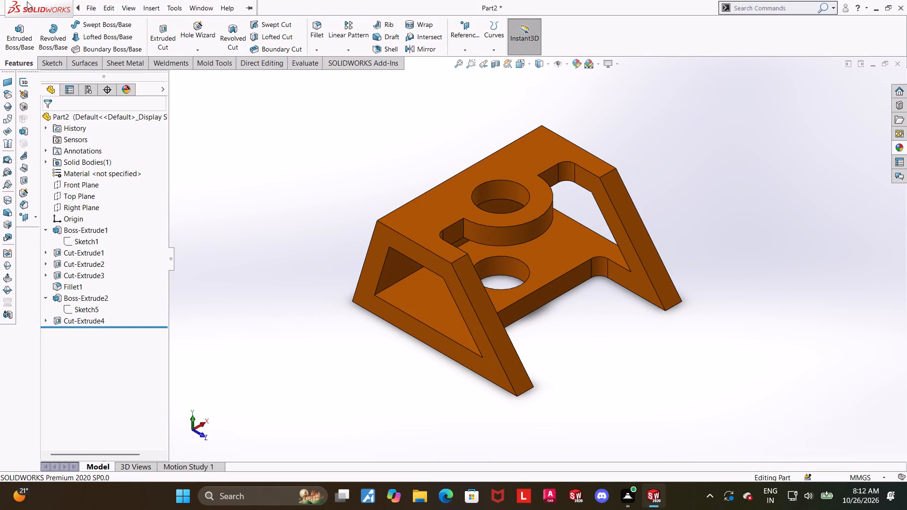
pyautogui.click(297, 64)
pyautogui.click(92, 32)
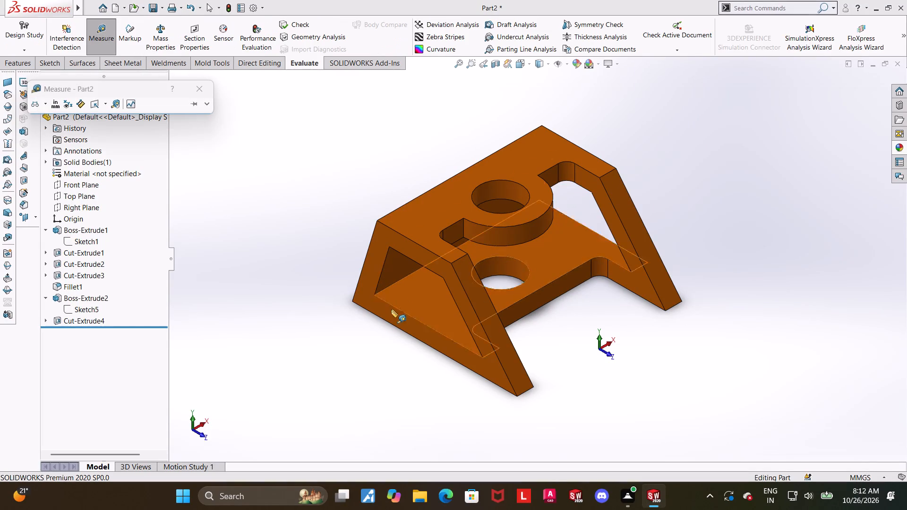
pyautogui.click(406, 293)
pyautogui.click(408, 215)
pyautogui.press('Escape')
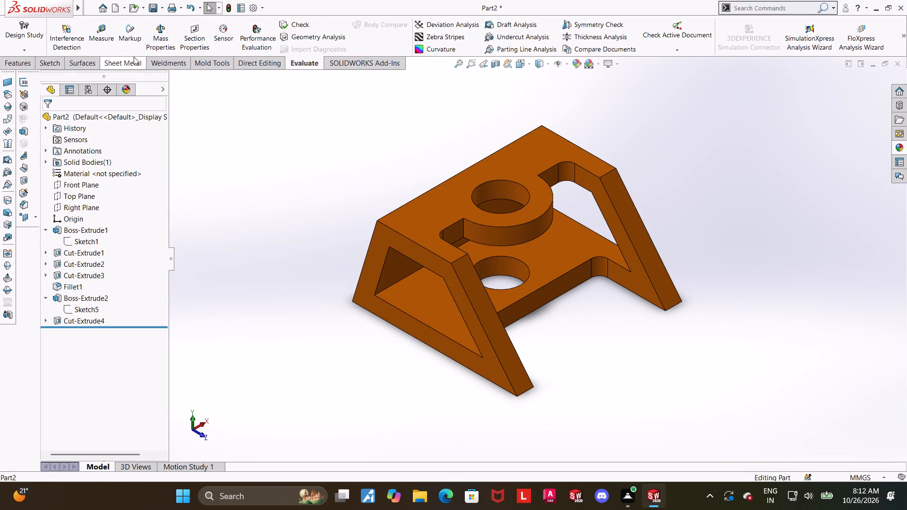
pyautogui.click(103, 38)
pyautogui.click(399, 306)
pyautogui.moveTo(413, 302); pyautogui.dragTo(414, 166, button='middle')
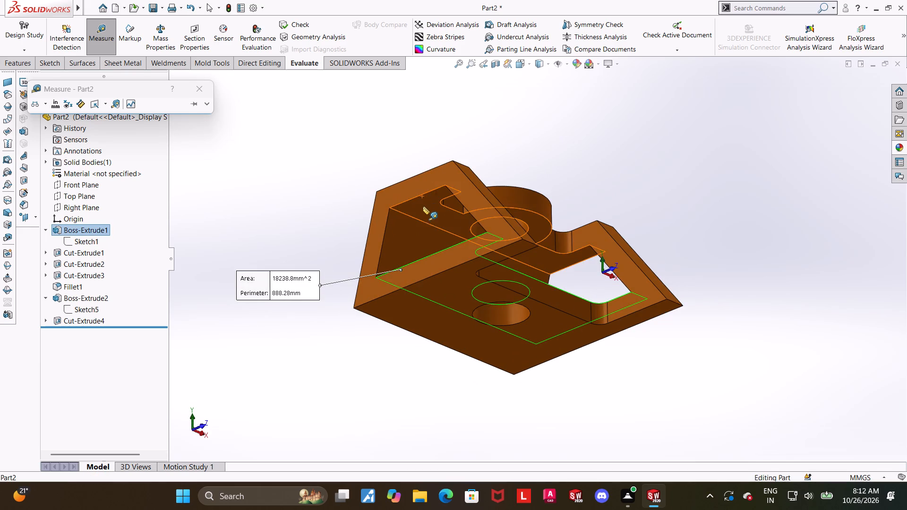
pyautogui.click(424, 211)
pyautogui.press('Escape')
pyautogui.moveTo(413, 179); pyautogui.dragTo(416, 340, button='middle')
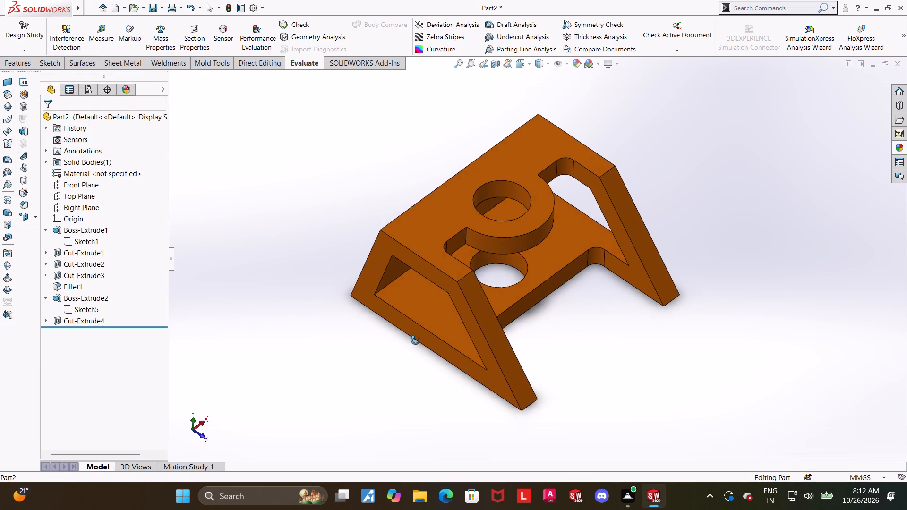
pyautogui.moveTo(416, 340); pyautogui.dragTo(418, 344, button='middle')
# Measure the curved outer face of the round boss.
pyautogui.click(109, 30)
pyautogui.scroll(1, 546, 277)
pyautogui.moveTo(546, 277); pyautogui.dragTo(534, 266, button='middle')
pyautogui.click(539, 237)
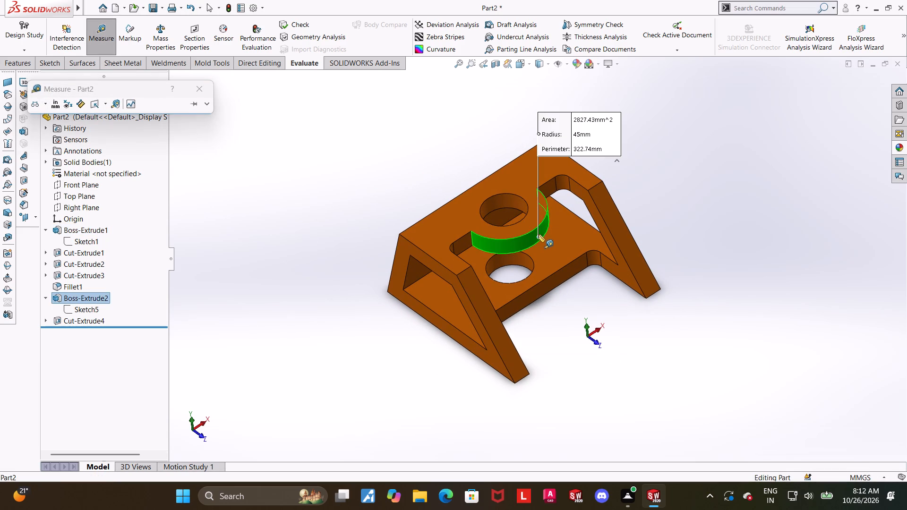
pyautogui.press('Escape')
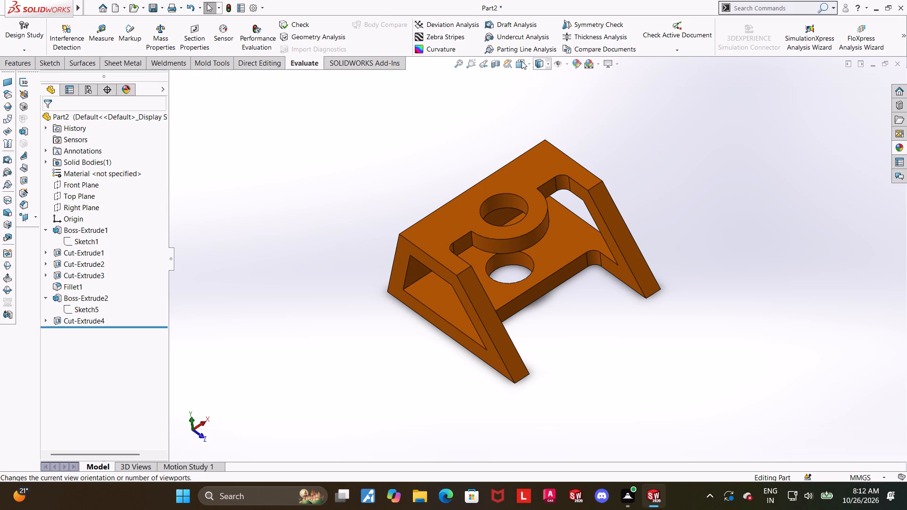
# Orient the part to the isometric view, fitted to the window with nothing selected.
pyautogui.click(519, 61)
pyautogui.click(412, 323)
pyautogui.click(719, 366)
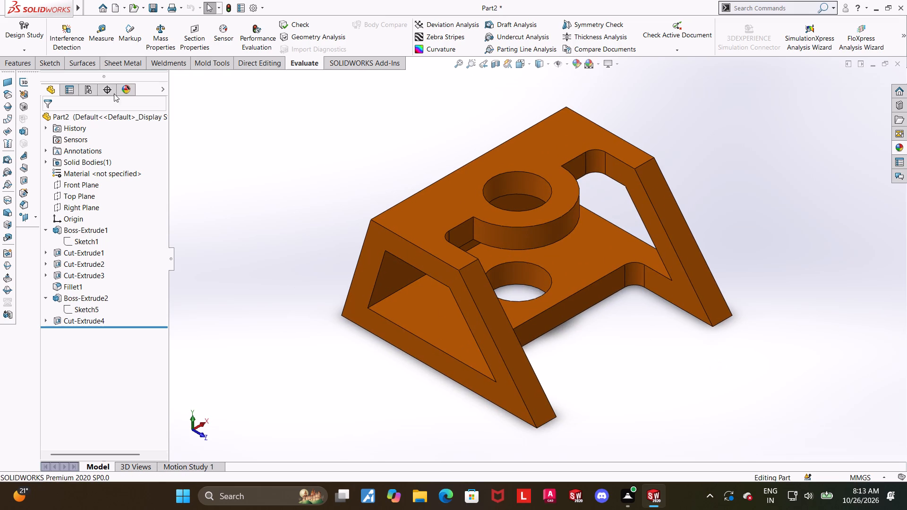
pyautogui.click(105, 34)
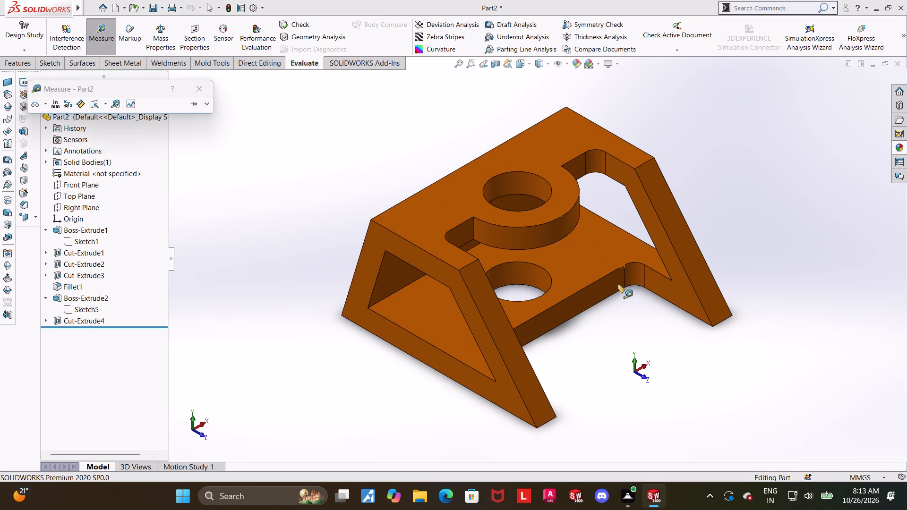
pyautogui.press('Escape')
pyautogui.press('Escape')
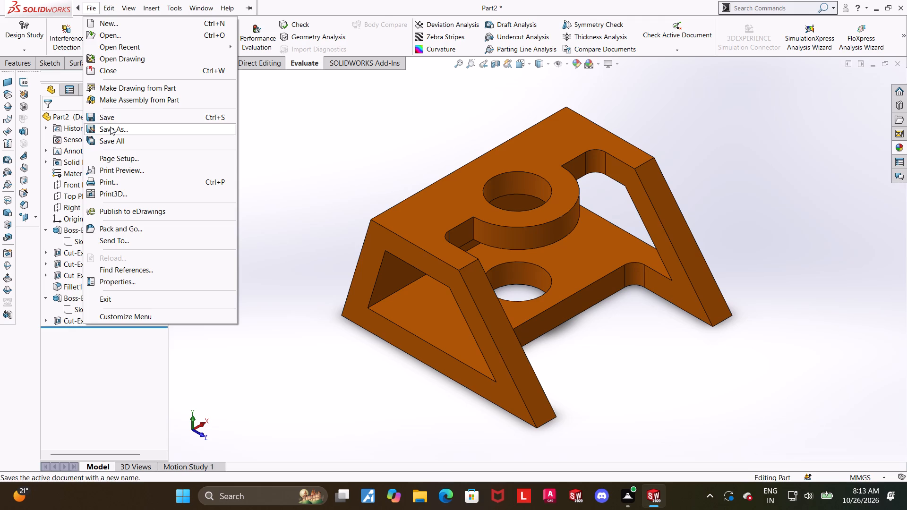
# Save the part under the file name "bridged anchor base".
pyautogui.click(110, 127)
pyautogui.write('brin')
pyautogui.press('BackSpace')
pyautogui.press('f')
pyautogui.press('BackSpace')
pyautogui.write('dged anchor base')
pyautogui.press('Return')
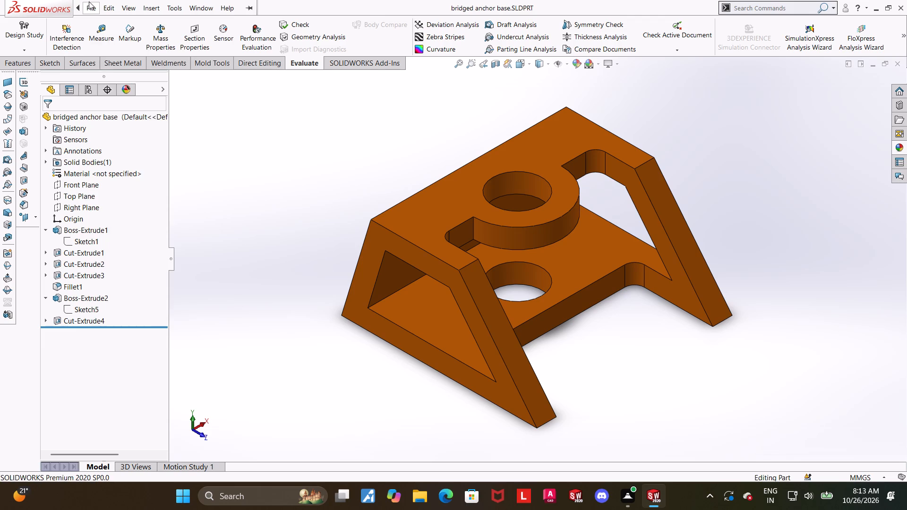
# Save the bridged anchor base part in Adobe Portable Document Format (*.pdf) as well.
pyautogui.click(111, 126)
pyautogui.click(389, 264)
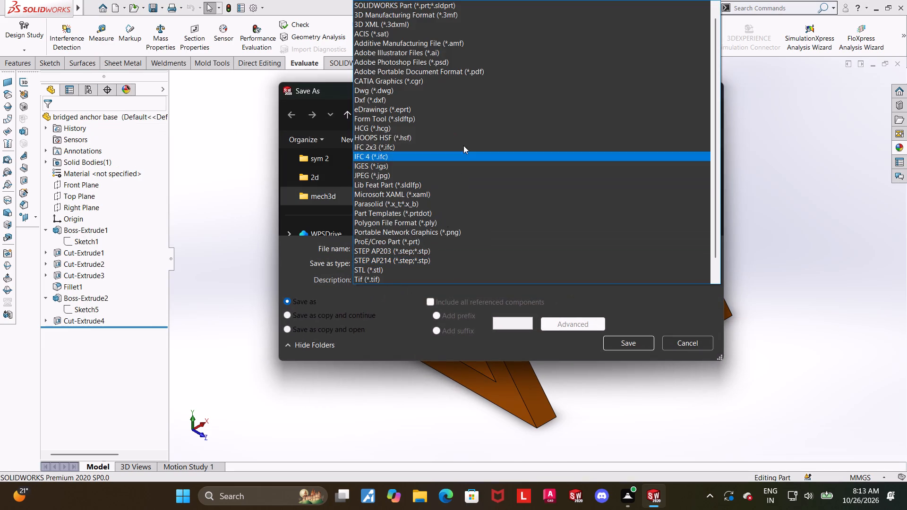
pyautogui.click(471, 68)
pyautogui.click(620, 364)
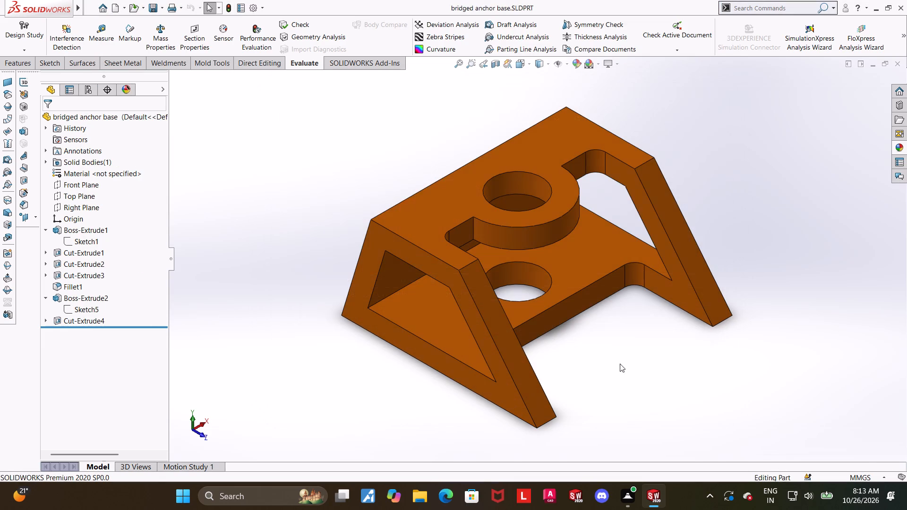